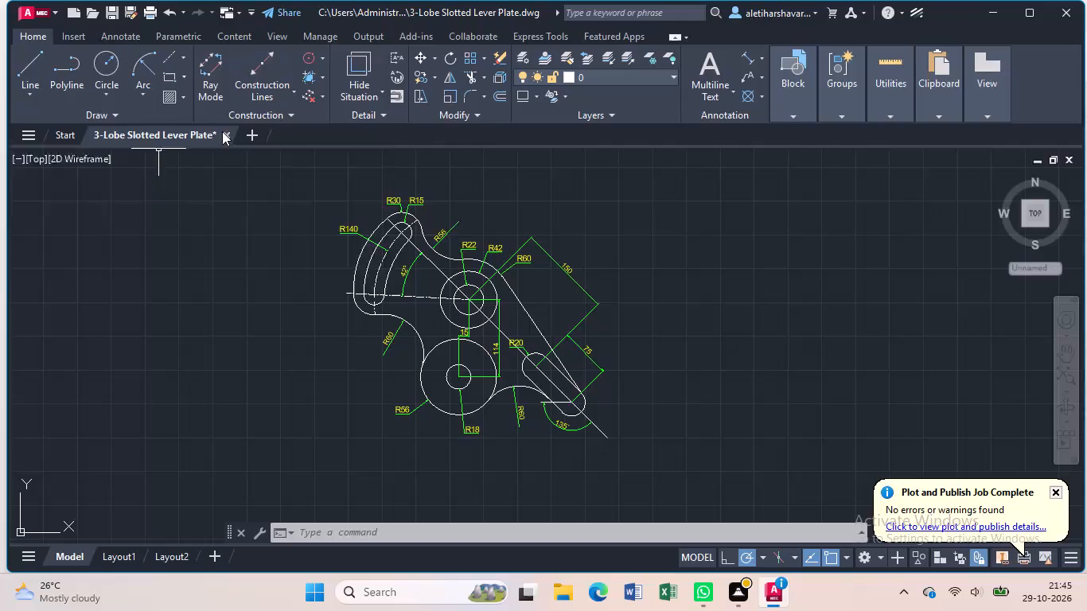
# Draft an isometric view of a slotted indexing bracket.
# Close the 3-Lobe Slotted Lever Plate drawing and start a new blank drawing.
pyautogui.click(222, 130)
pyautogui.click(598, 328)
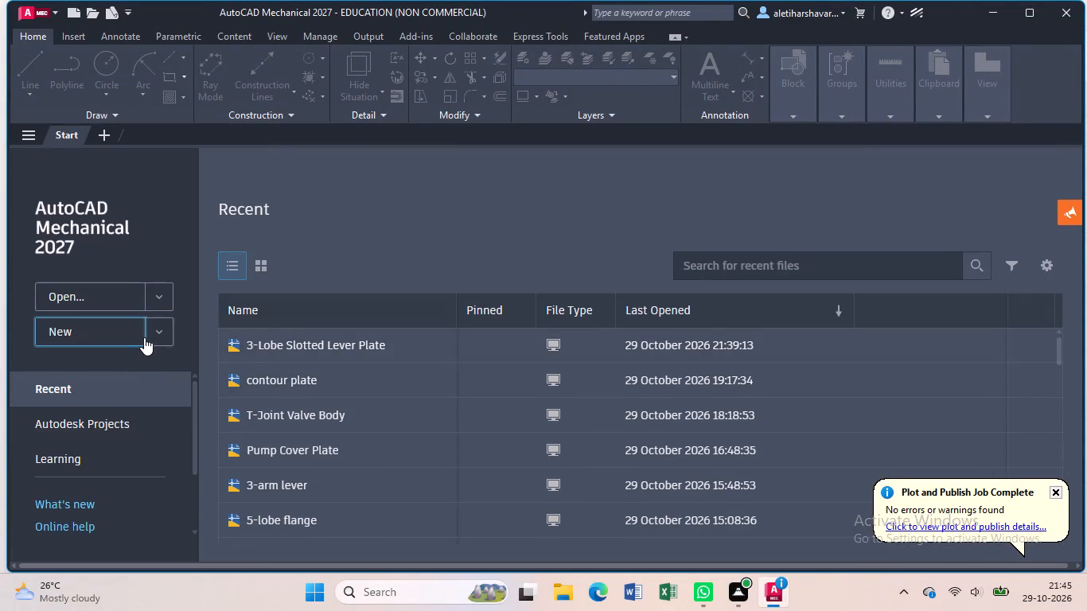
pyautogui.click(138, 337)
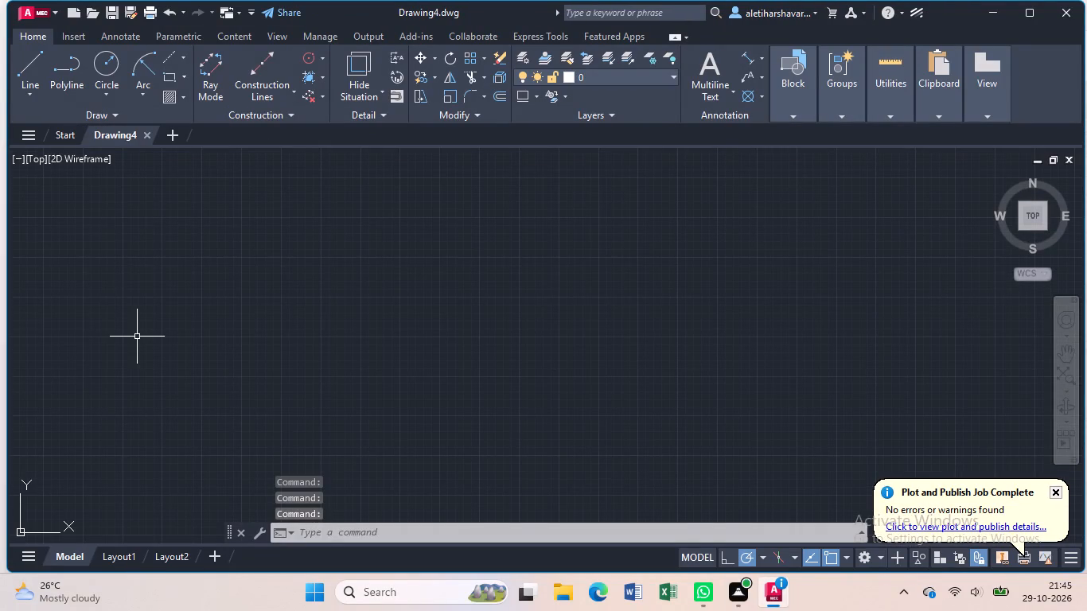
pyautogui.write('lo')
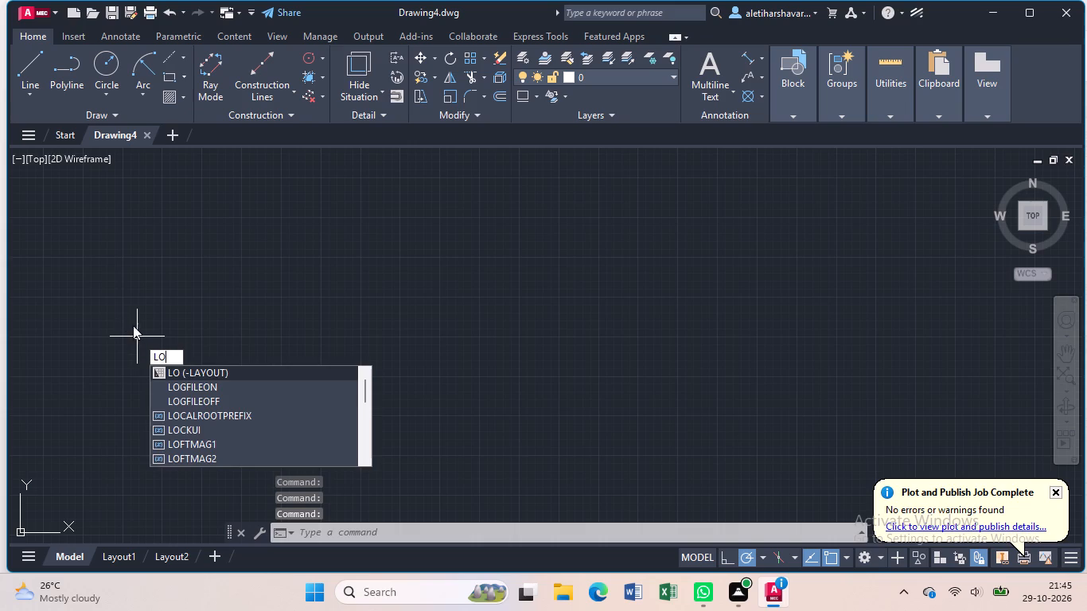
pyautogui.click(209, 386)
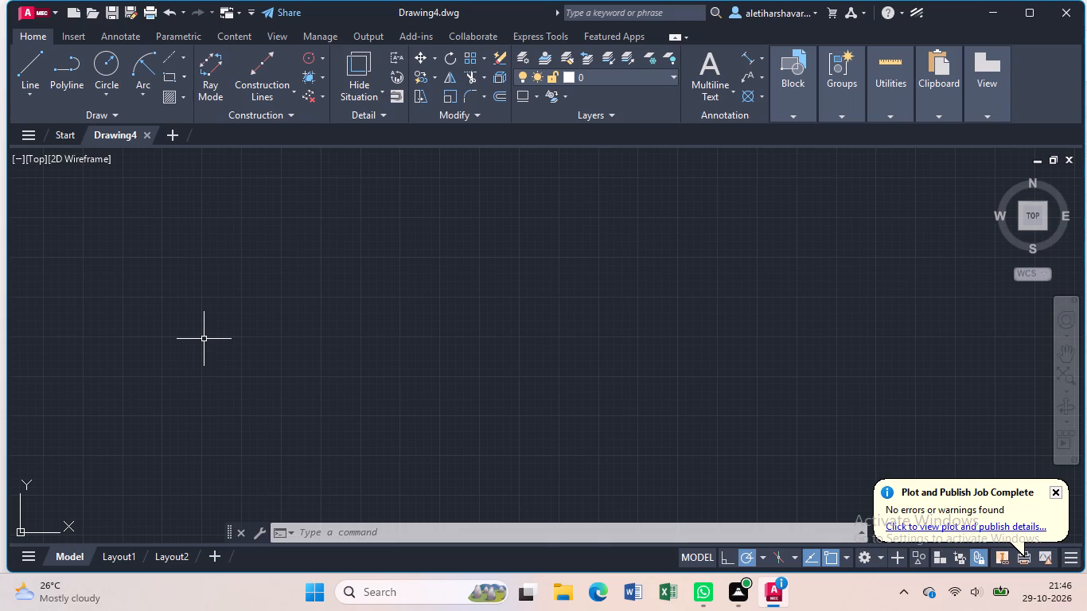
# Set the drawing units' length precision to one decimal place (0.0).
pyautogui.write('un')
pyautogui.press('Return')
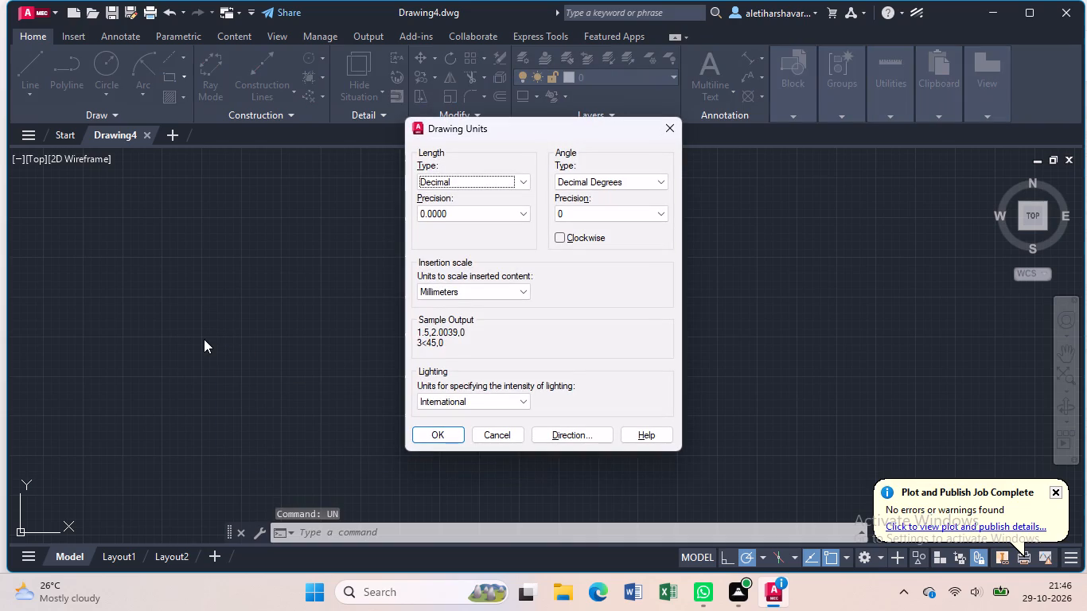
pyautogui.click(526, 216)
pyautogui.click(504, 238)
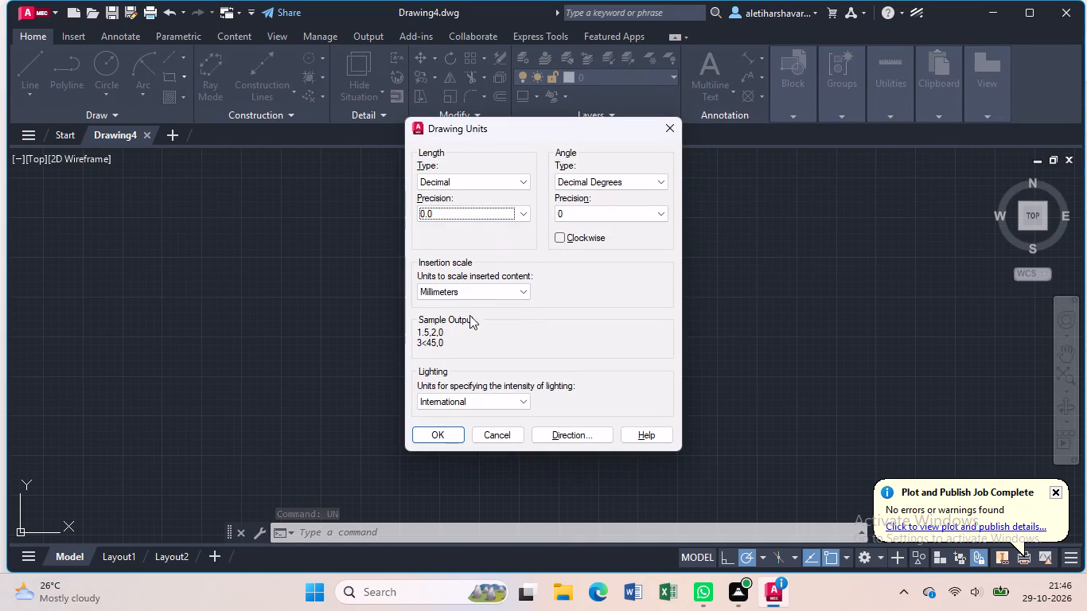
pyautogui.click(433, 427)
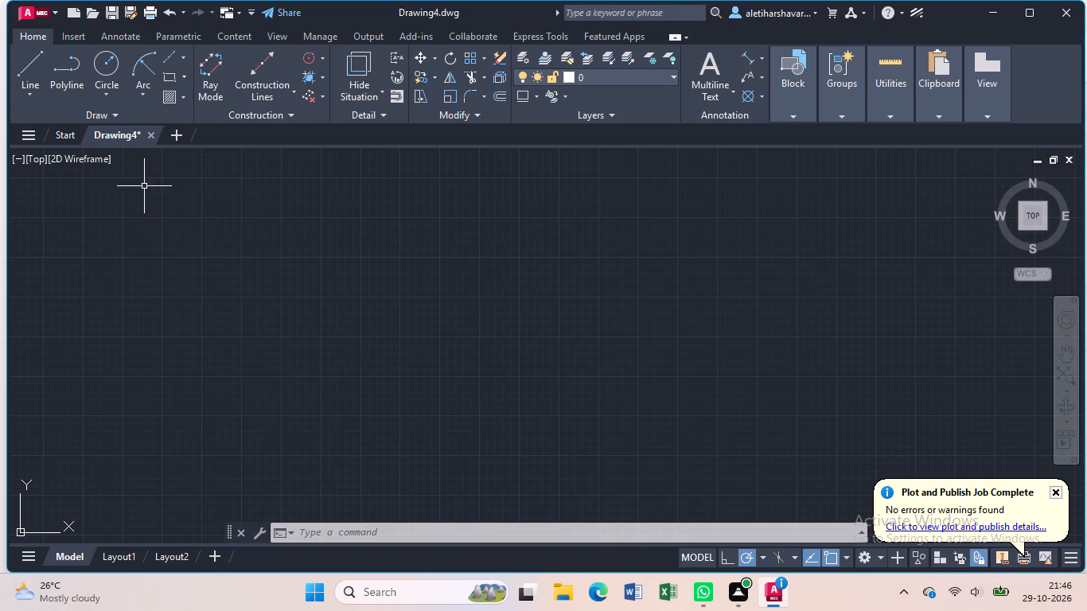
# Turn on isometric drafting with the left isoplane.
pyautogui.click(777, 557)
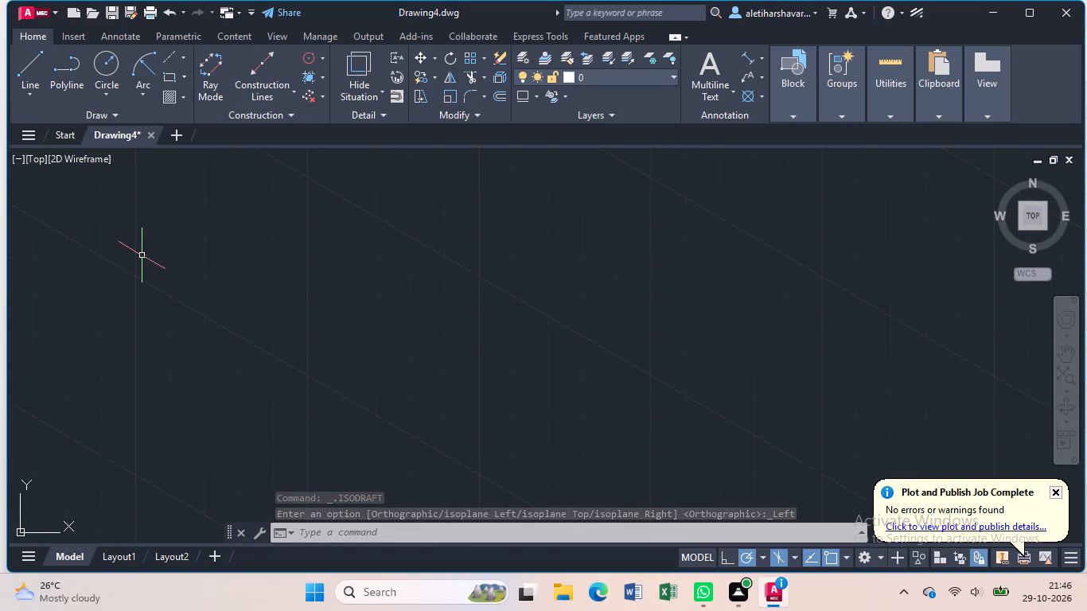
# Draw a vertical line 45 mm long as the first left edge of the isometric view.
pyautogui.click(33, 56)
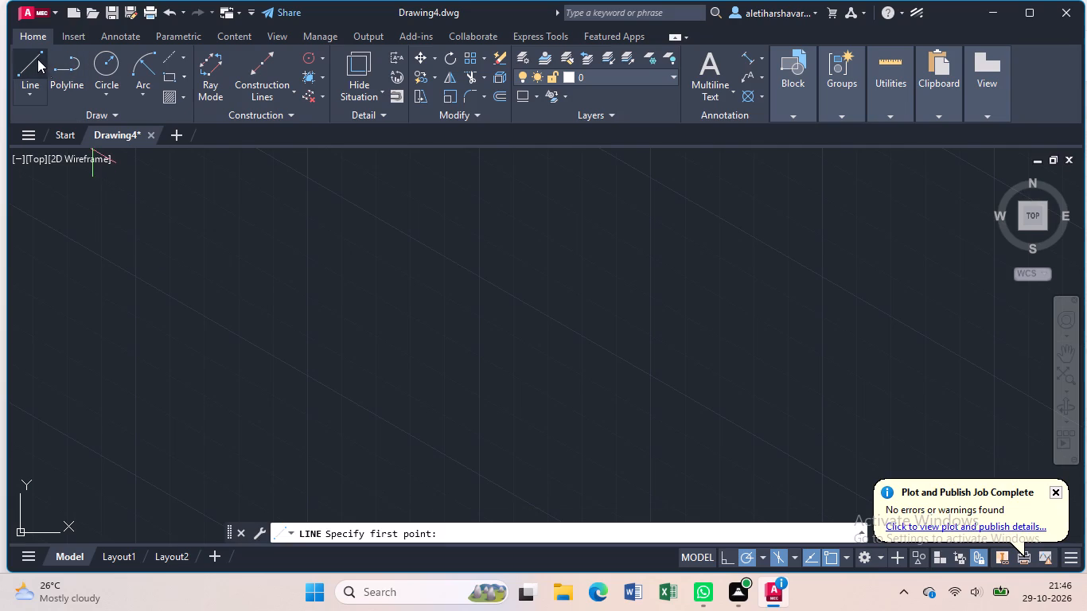
pyautogui.click(174, 442)
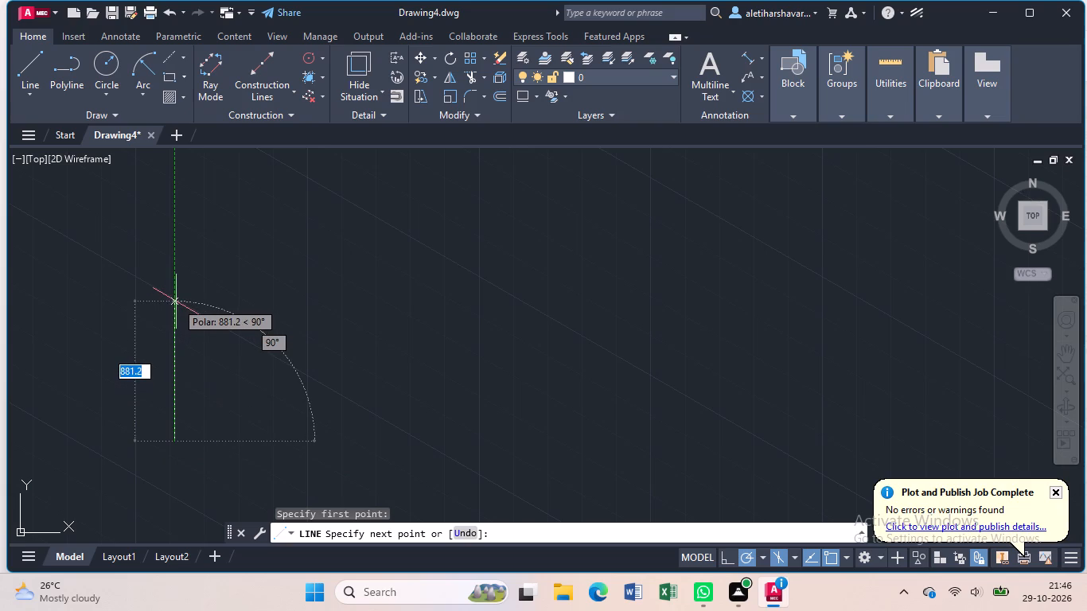
pyautogui.write('45')
pyautogui.press('Return')
pyautogui.press('Escape')
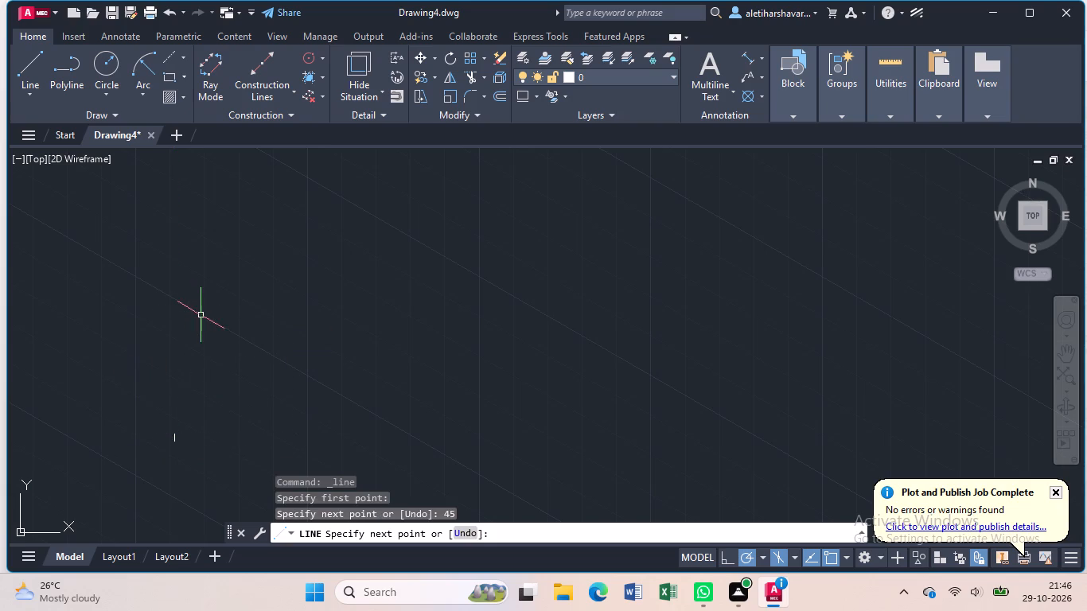
# From the vertical line's upper end, draw connected lines 60 mm at 30°, 15 mm at 330°, 60 mm at 210° and 30 mm straight down.
pyautogui.moveTo(164, 442); pyautogui.dragTo(191, 315, button='middle')
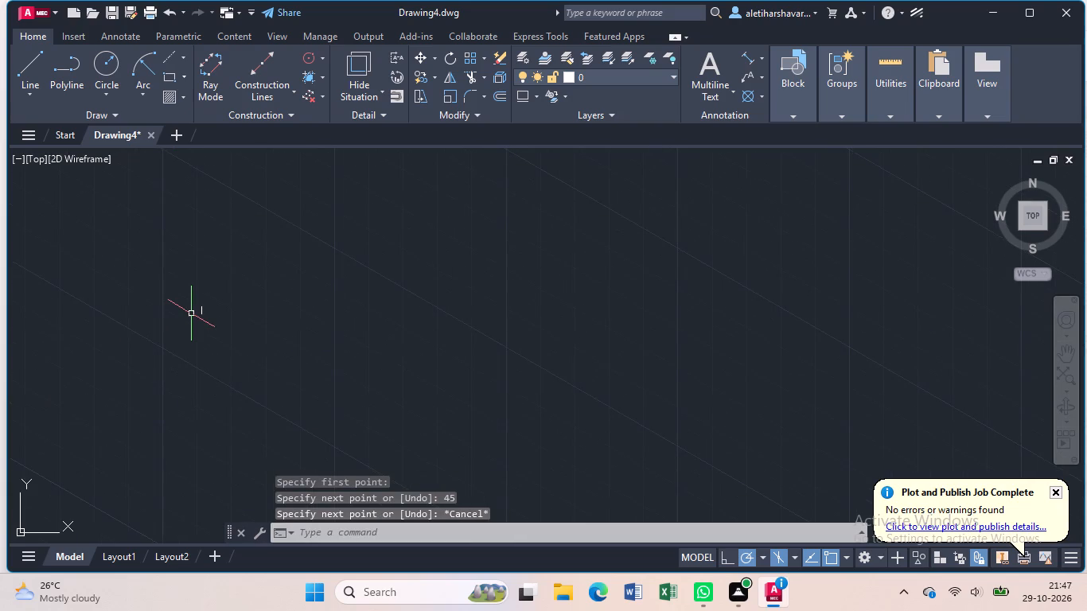
pyautogui.scroll(5, 191, 311)
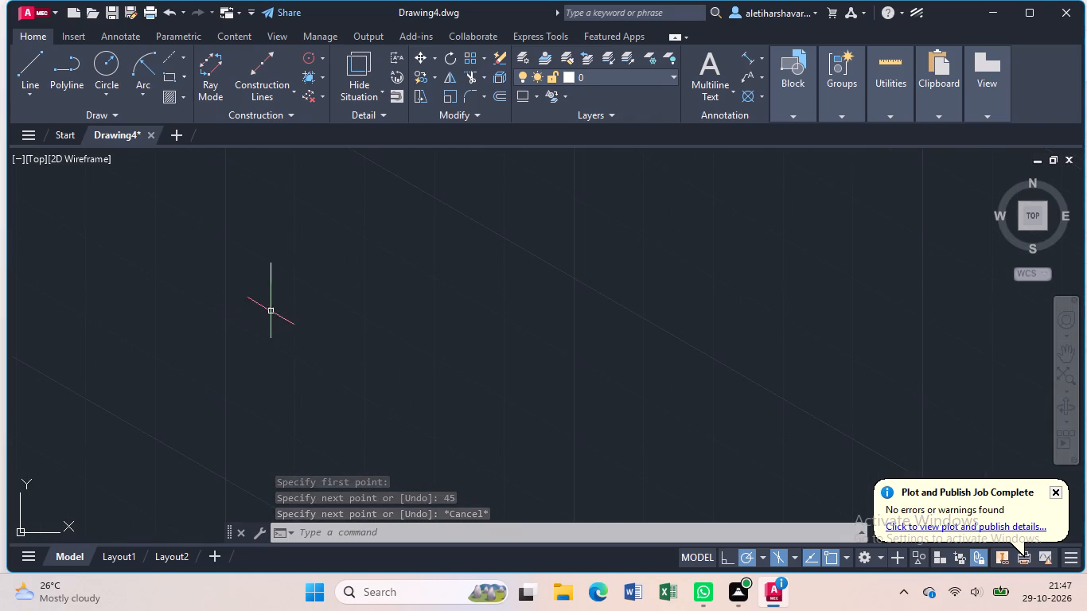
pyautogui.middleClick(277, 295)
pyautogui.moveTo(310, 355); pyautogui.dragTo(257, 353, button='middle')
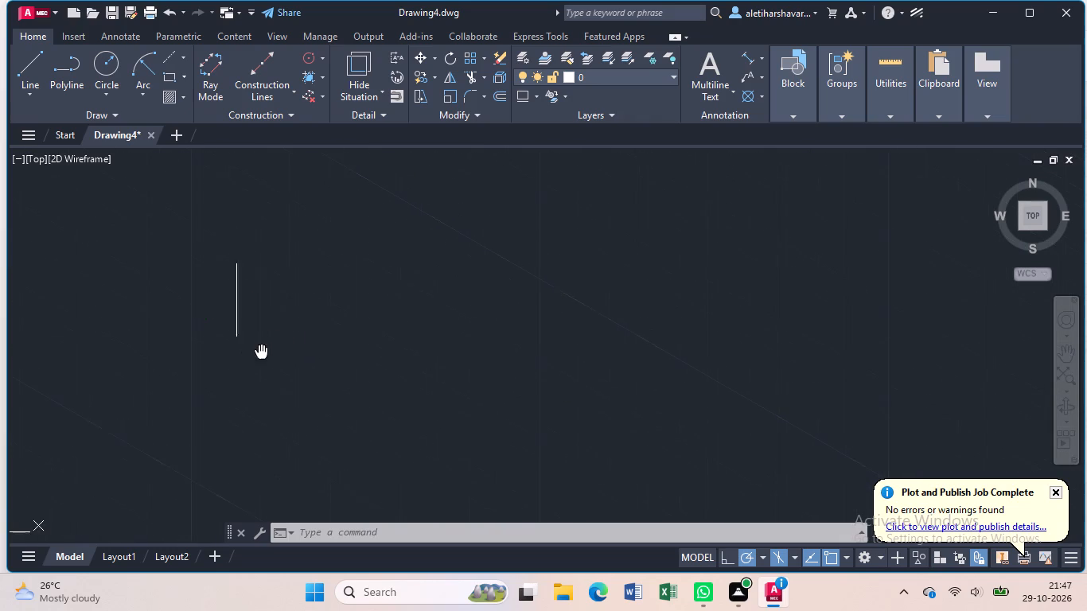
pyautogui.moveTo(257, 353); pyautogui.dragTo(221, 353, button='middle')
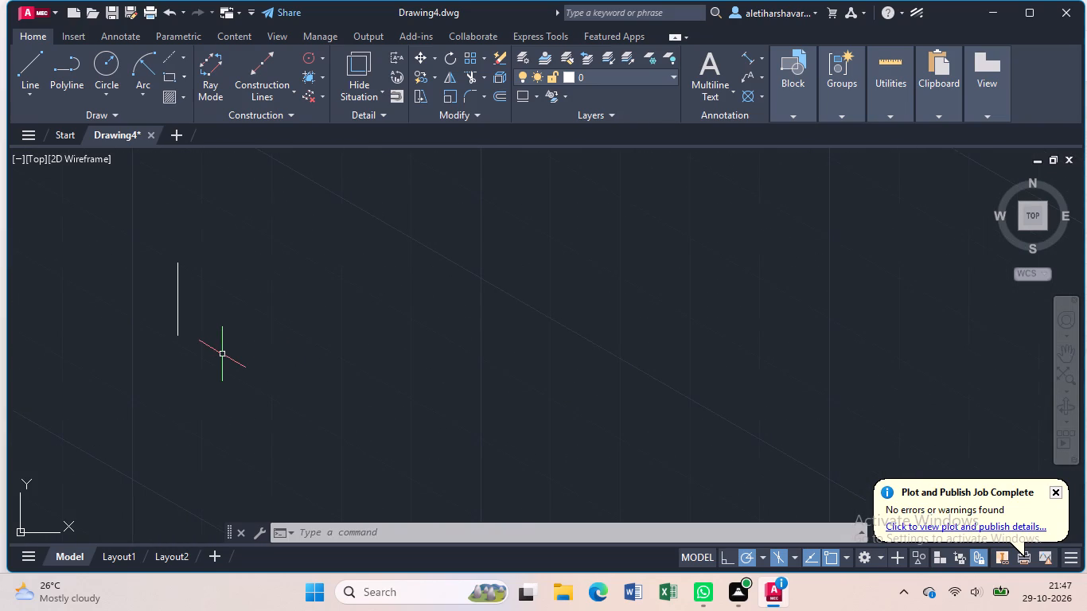
pyautogui.moveTo(222, 355); pyautogui.dragTo(226, 390, button='middle')
pyautogui.press('Escape')
pyautogui.press('l')
pyautogui.press('Return')
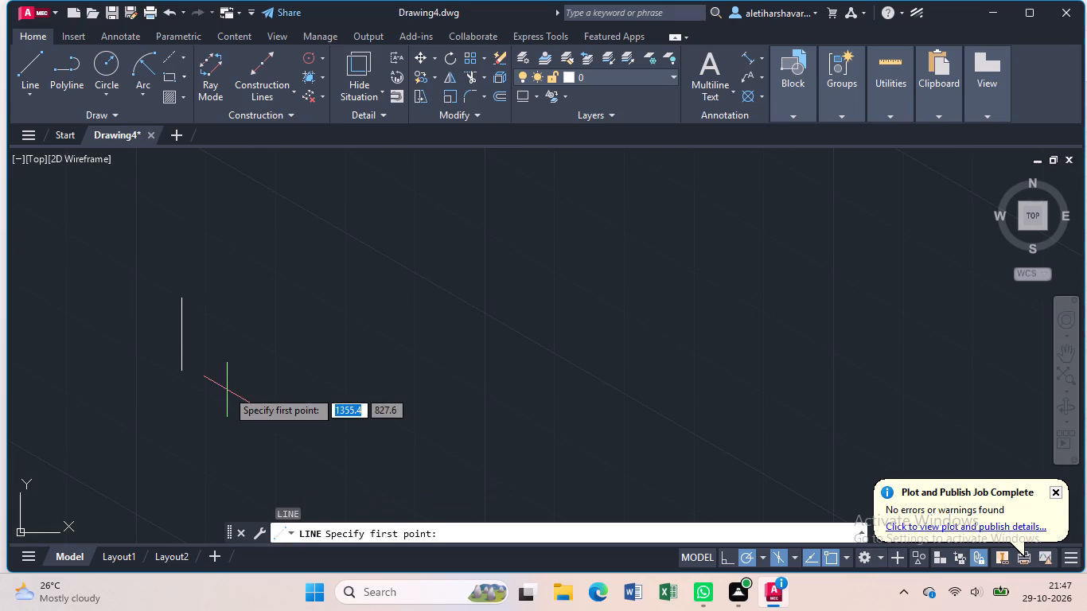
pyautogui.click(181, 296)
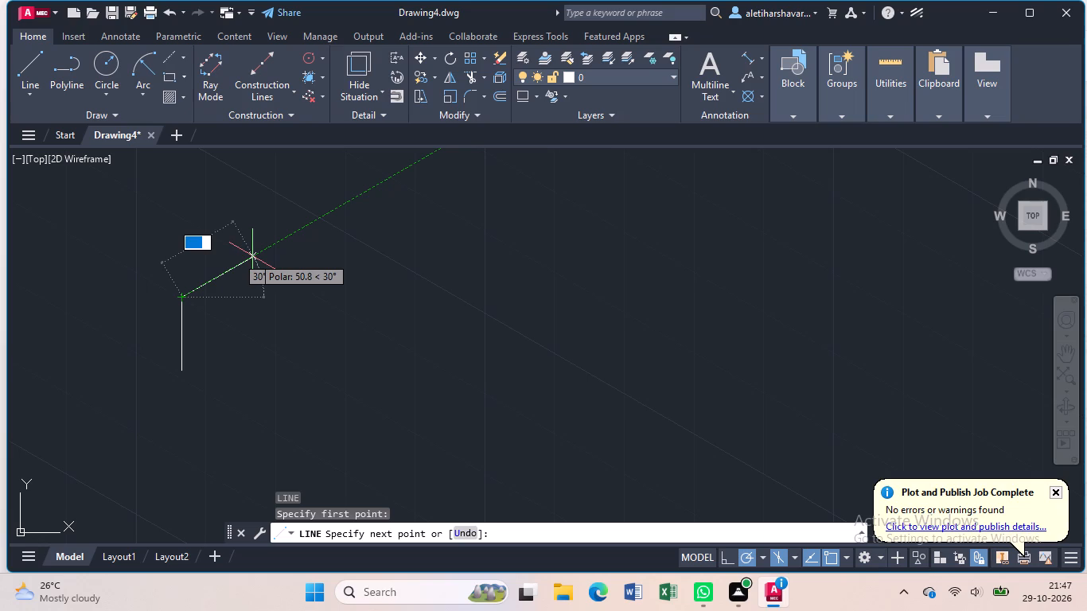
pyautogui.write('60')
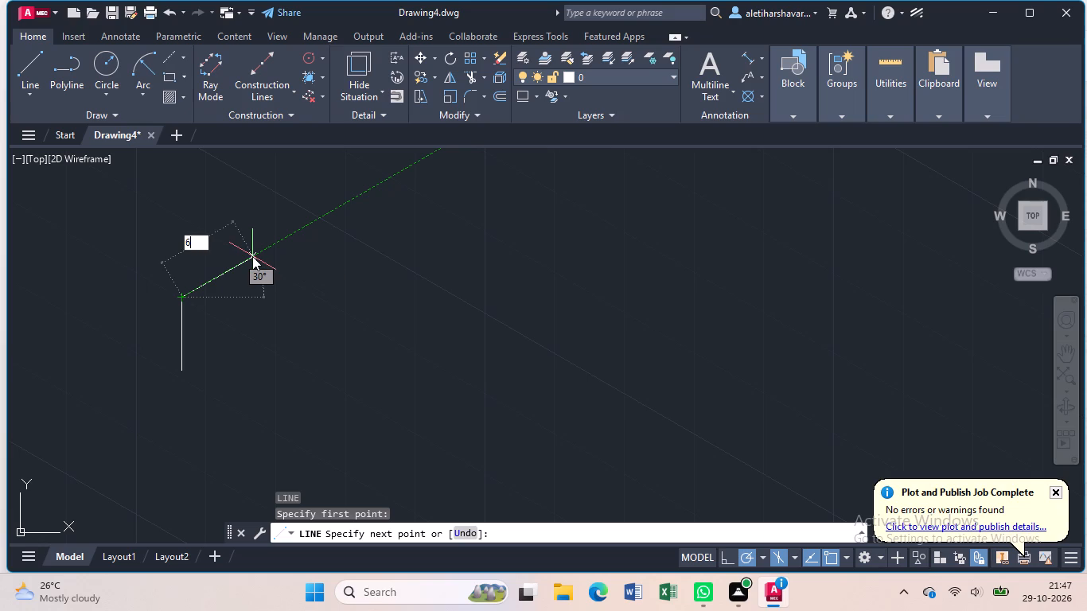
pyautogui.press('Return')
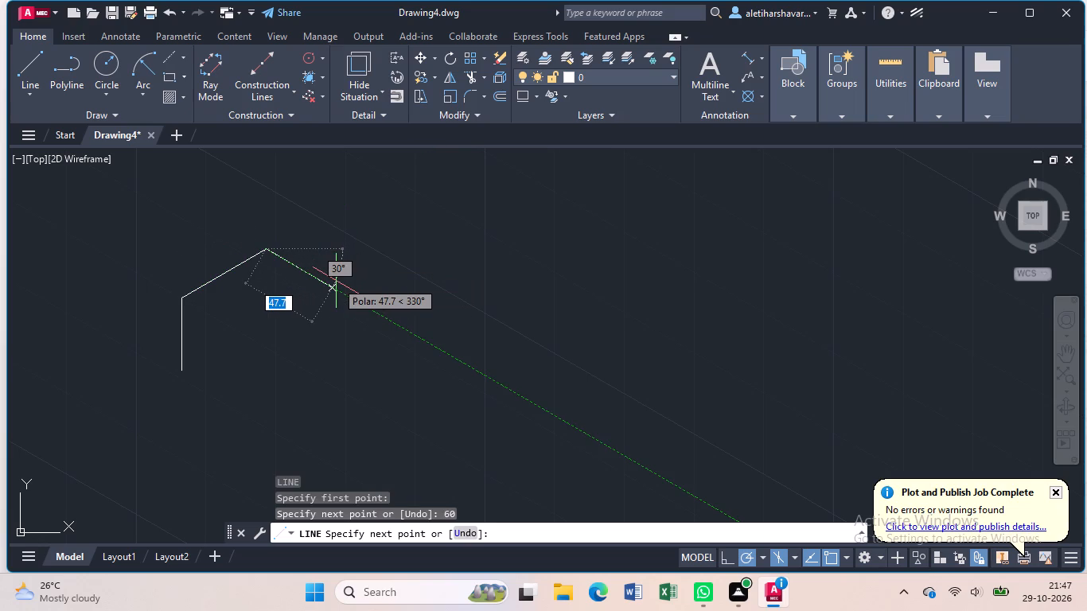
pyautogui.write('15')
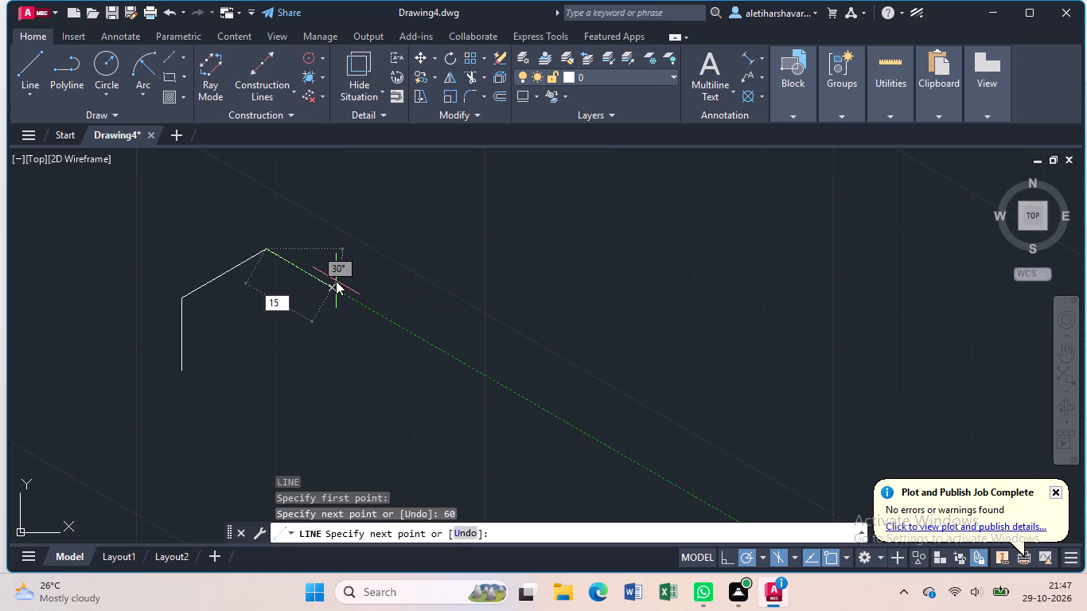
pyautogui.press('Return')
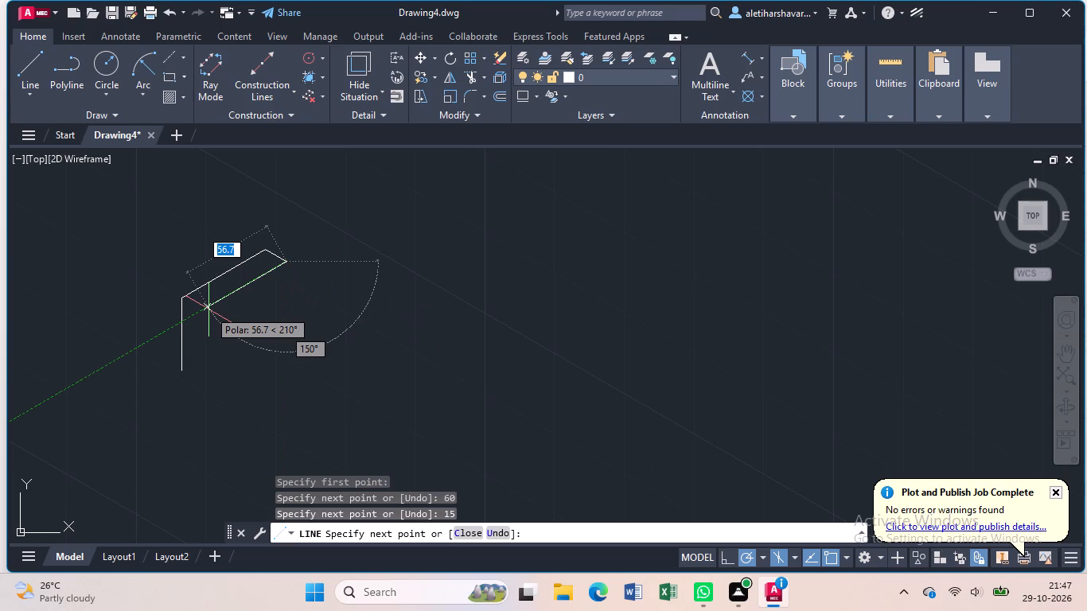
pyautogui.write('60')
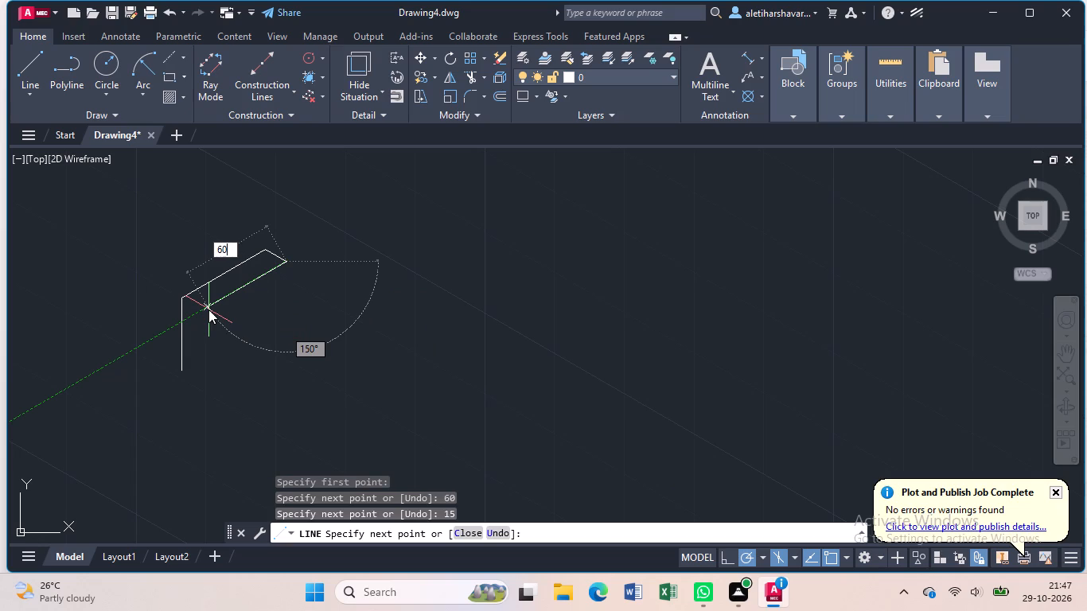
pyautogui.press('Return')
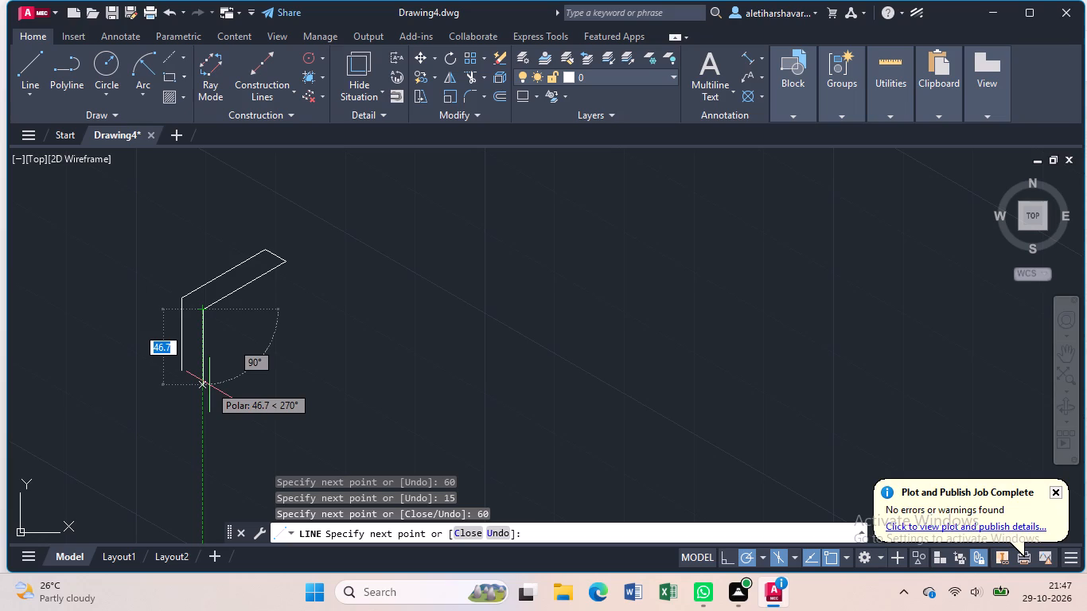
pyautogui.write('30')
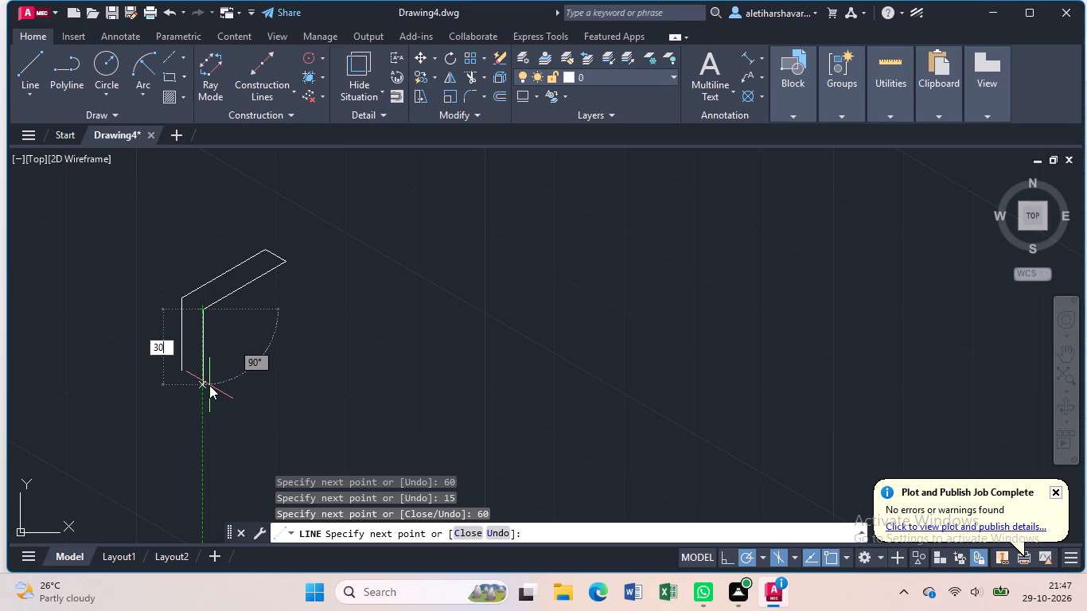
pyautogui.press('Return')
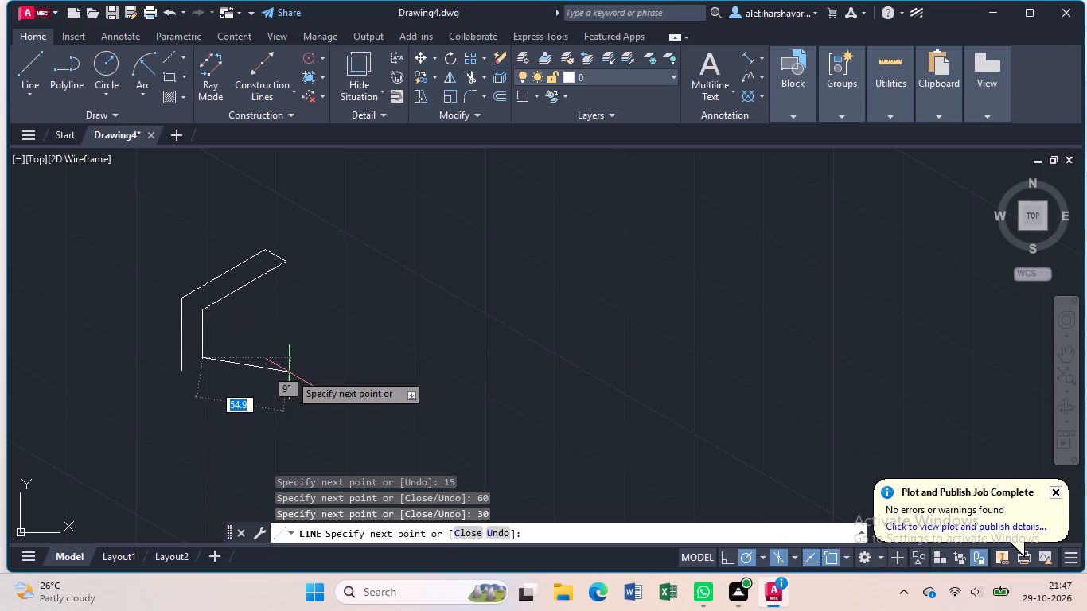
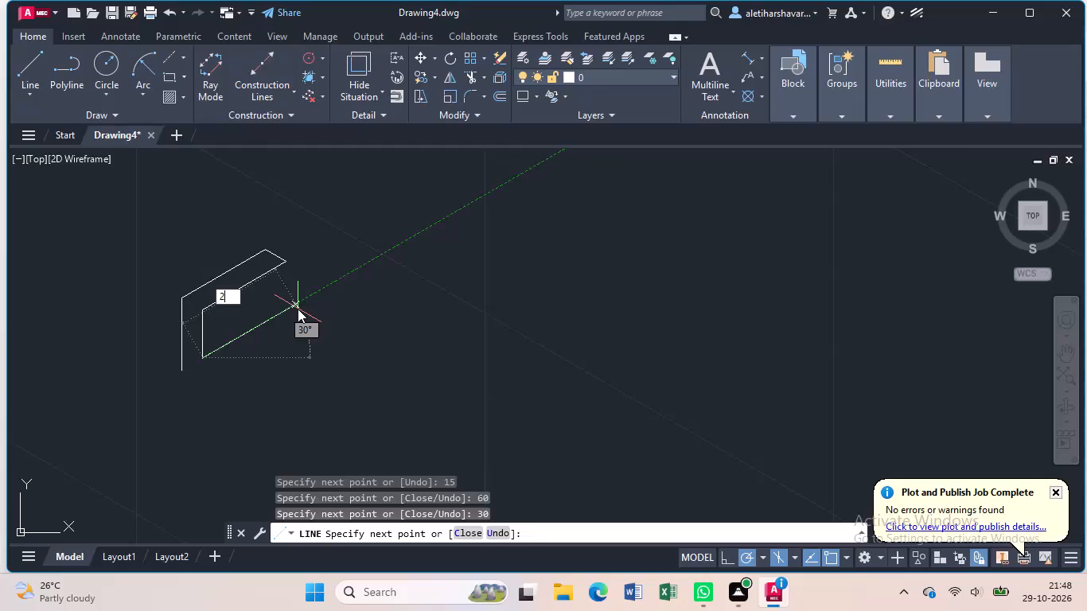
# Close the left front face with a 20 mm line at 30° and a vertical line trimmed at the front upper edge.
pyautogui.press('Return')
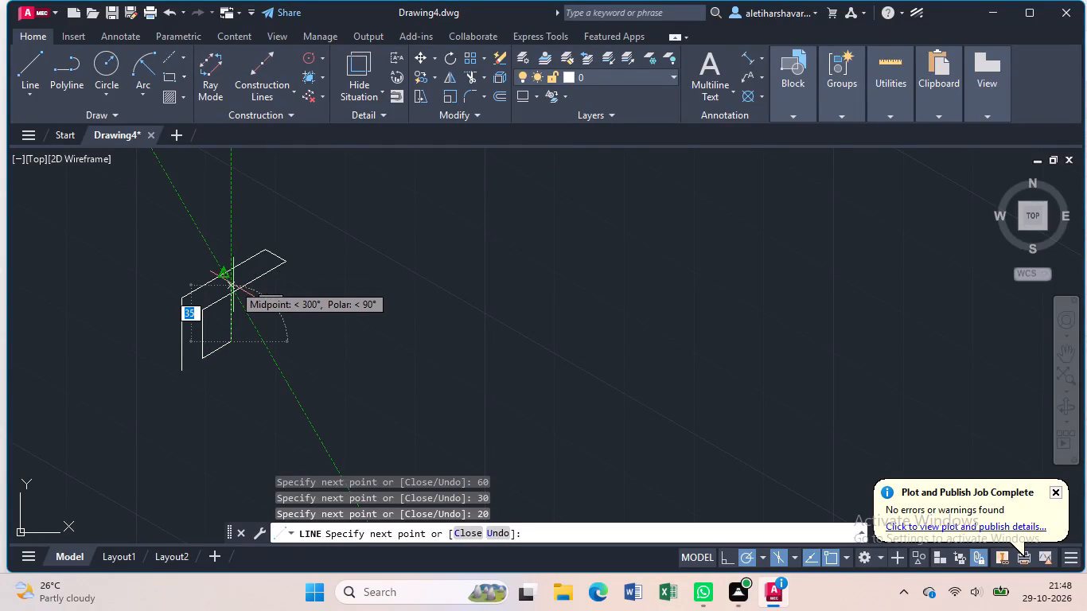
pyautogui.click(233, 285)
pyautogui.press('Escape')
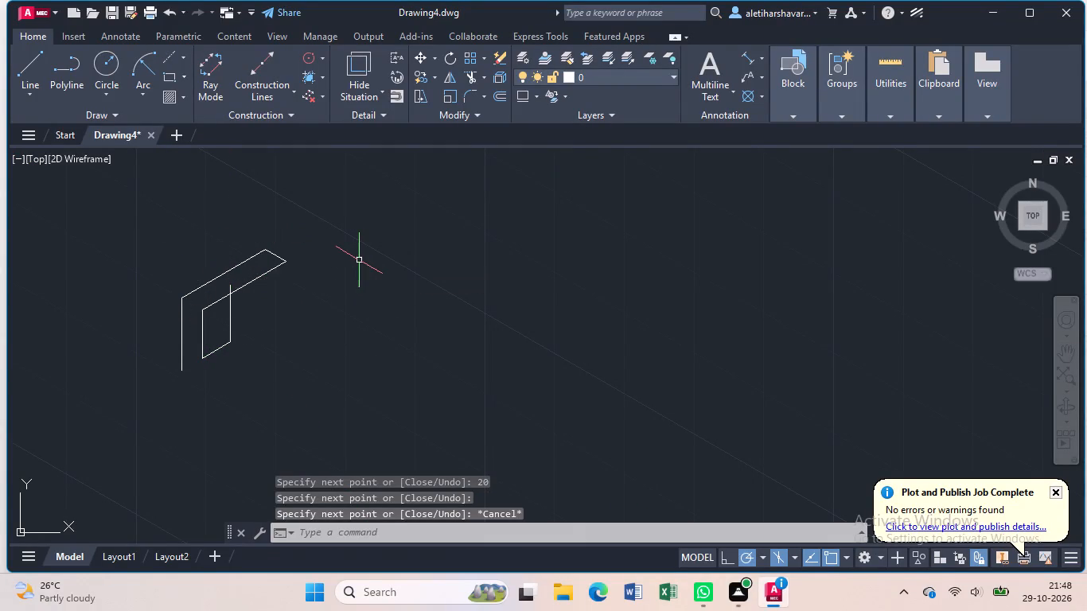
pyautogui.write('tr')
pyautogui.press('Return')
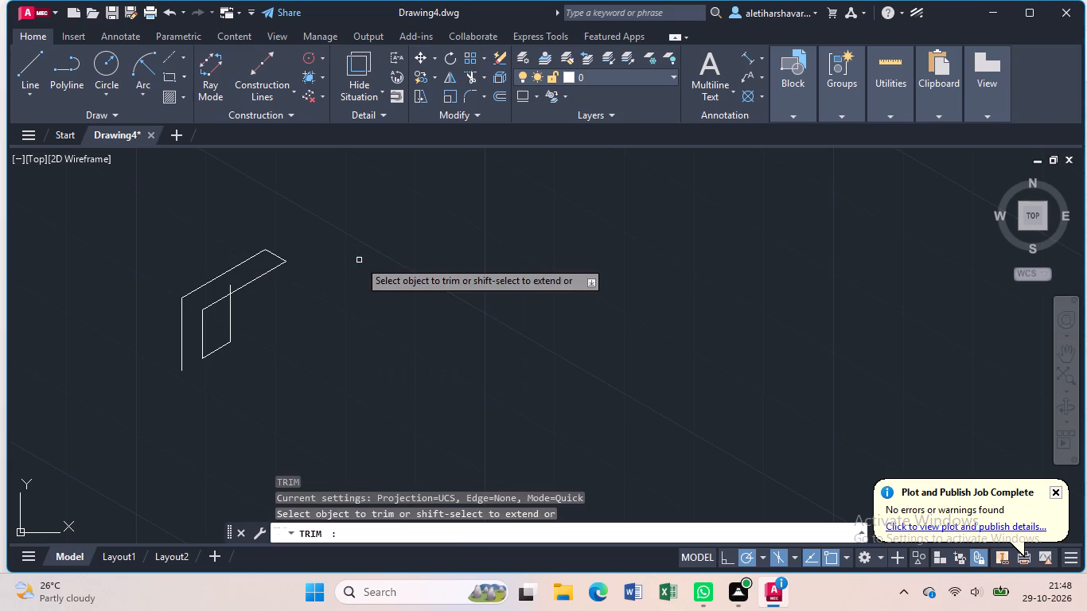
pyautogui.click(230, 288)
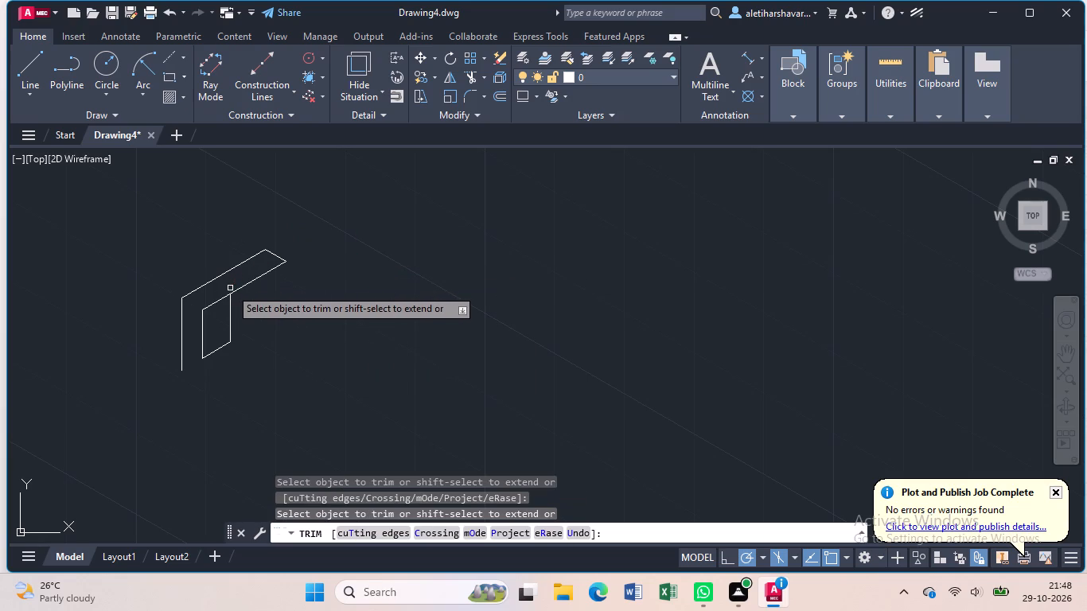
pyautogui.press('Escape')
# Draw a 30 mm vertical line down from the right end of the front upper edge.
pyautogui.press('l')
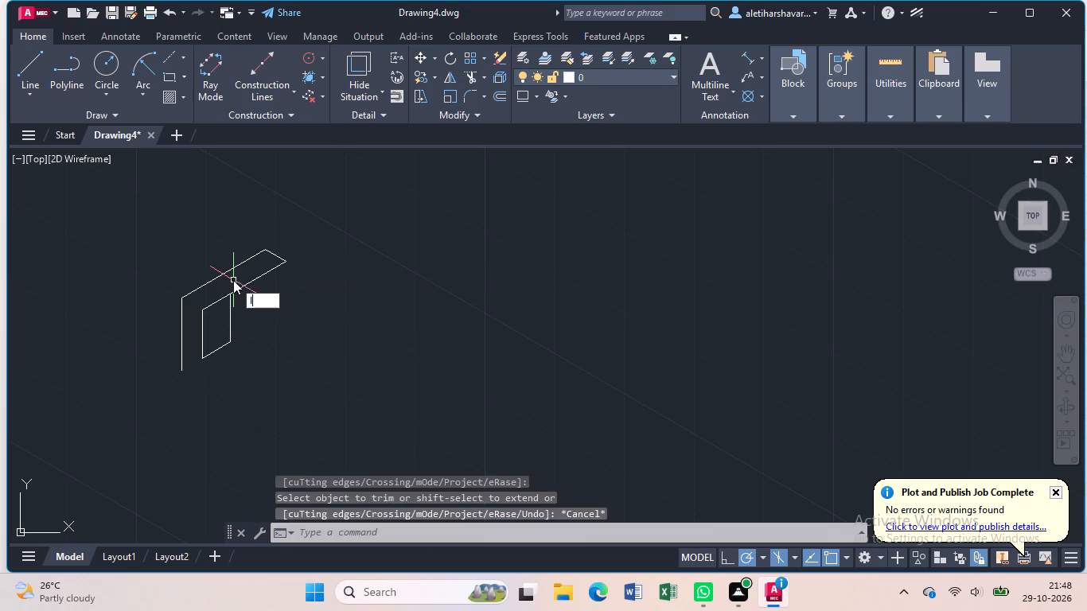
pyautogui.press('Return')
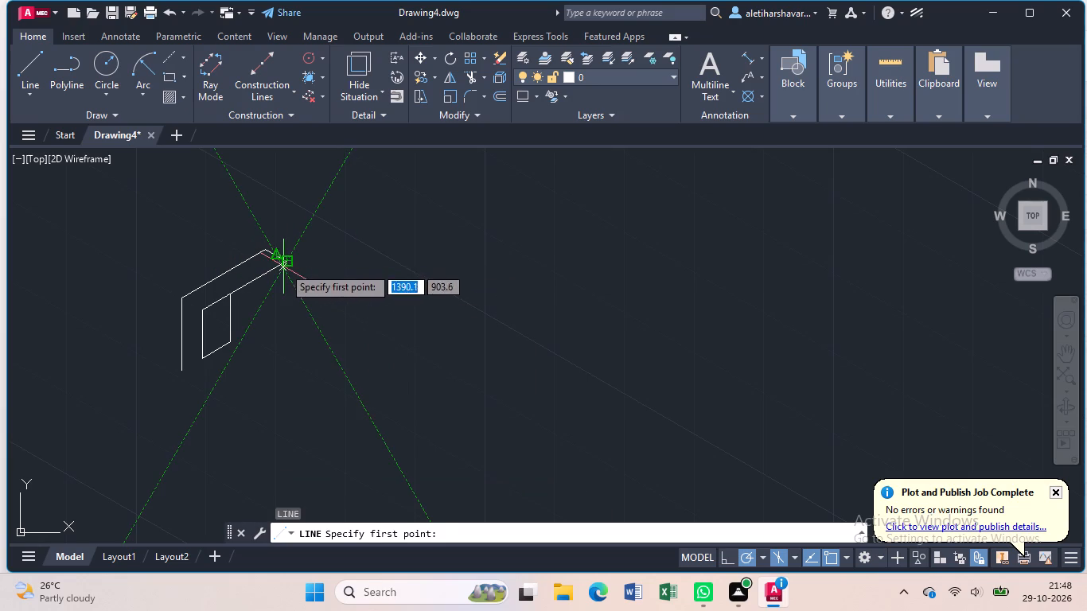
pyautogui.moveTo(289, 263); pyautogui.dragTo(294, 274)
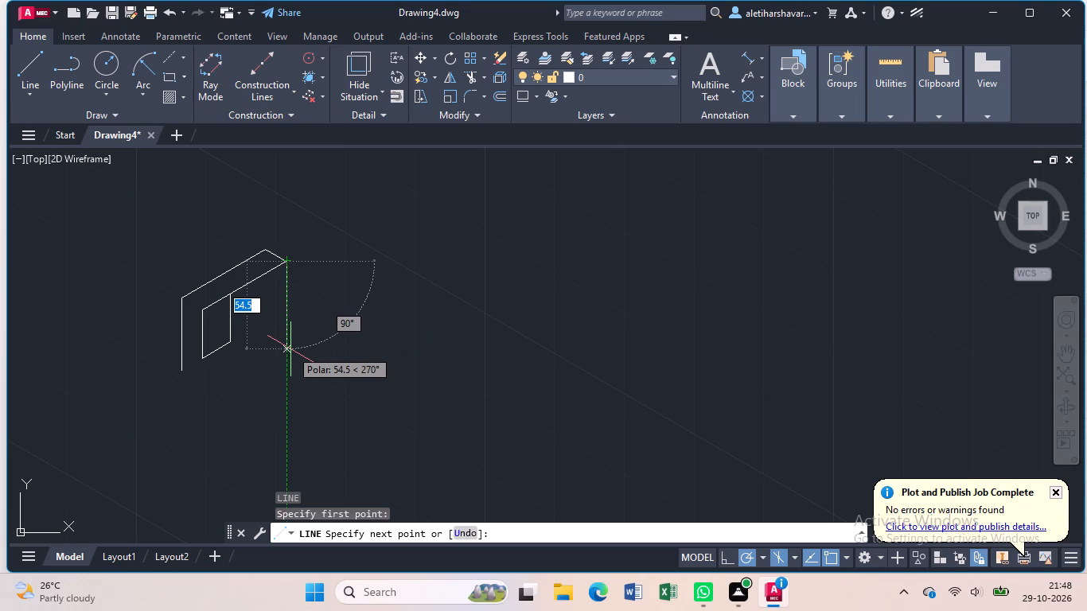
pyautogui.write('30')
pyautogui.press('Return')
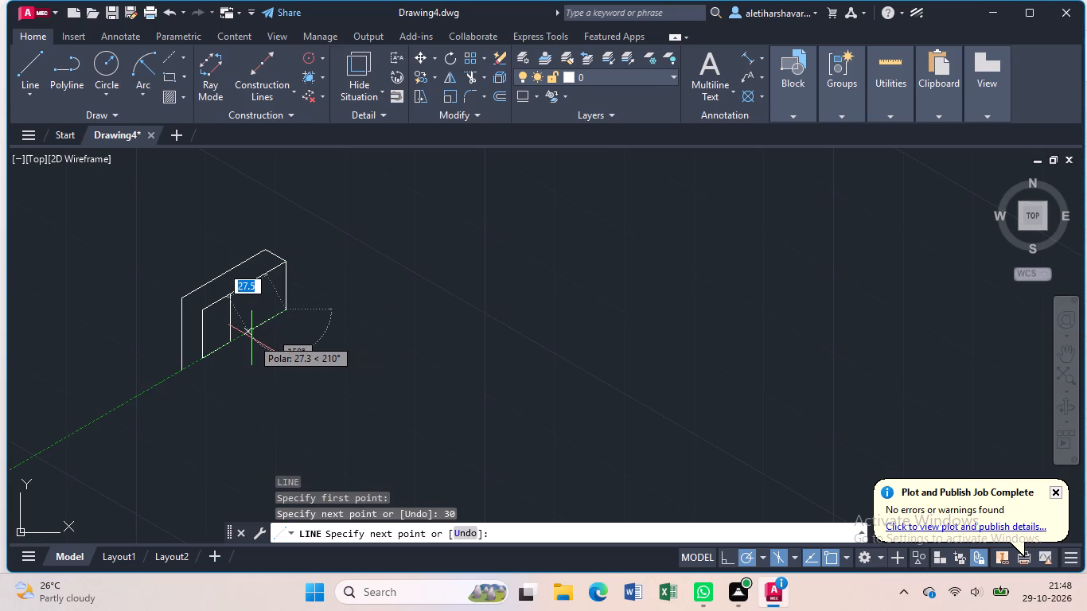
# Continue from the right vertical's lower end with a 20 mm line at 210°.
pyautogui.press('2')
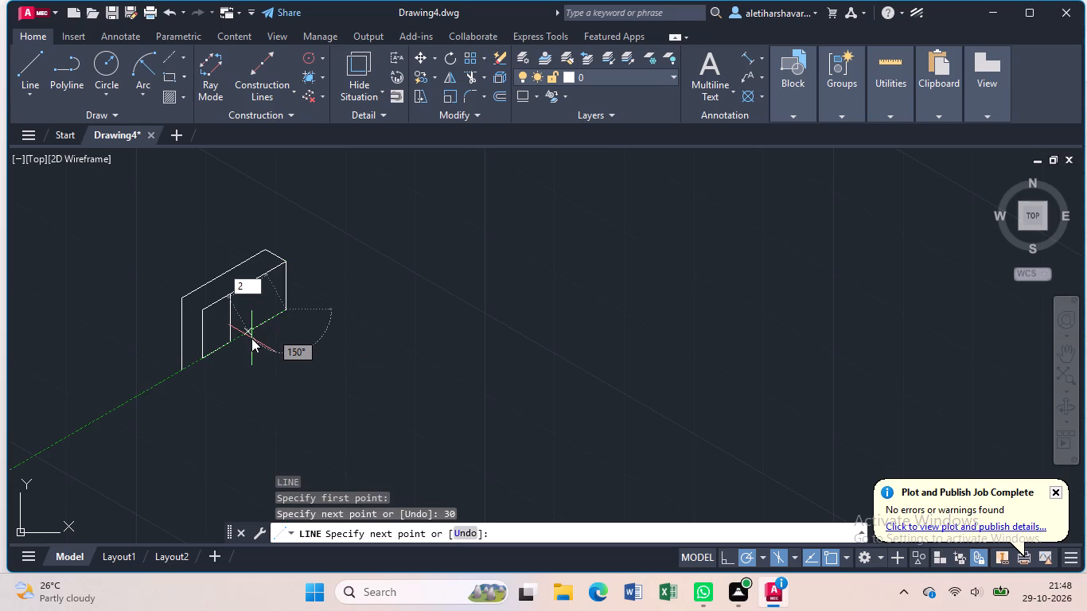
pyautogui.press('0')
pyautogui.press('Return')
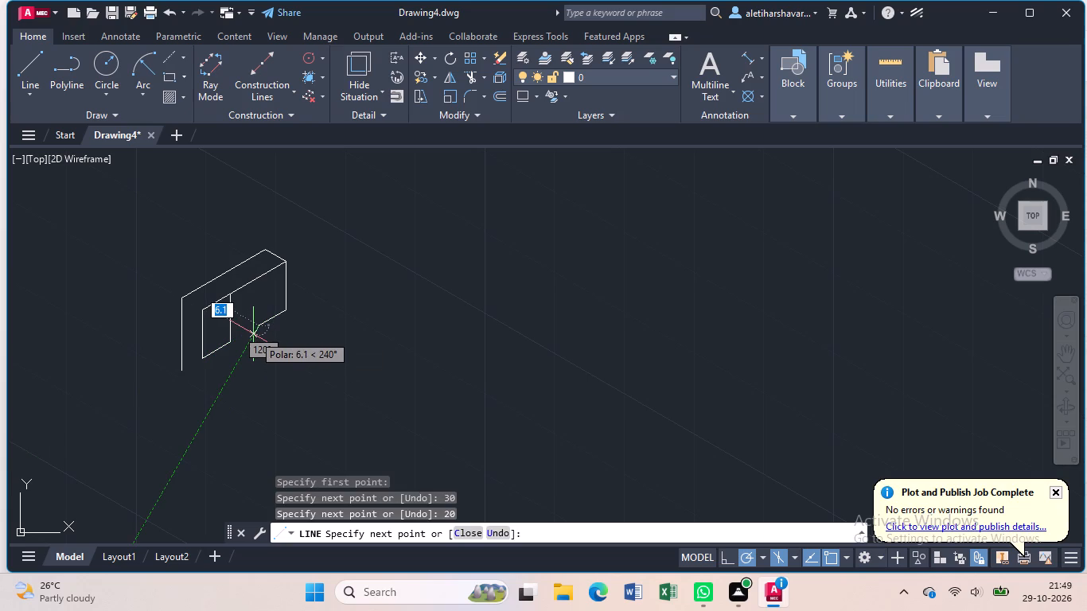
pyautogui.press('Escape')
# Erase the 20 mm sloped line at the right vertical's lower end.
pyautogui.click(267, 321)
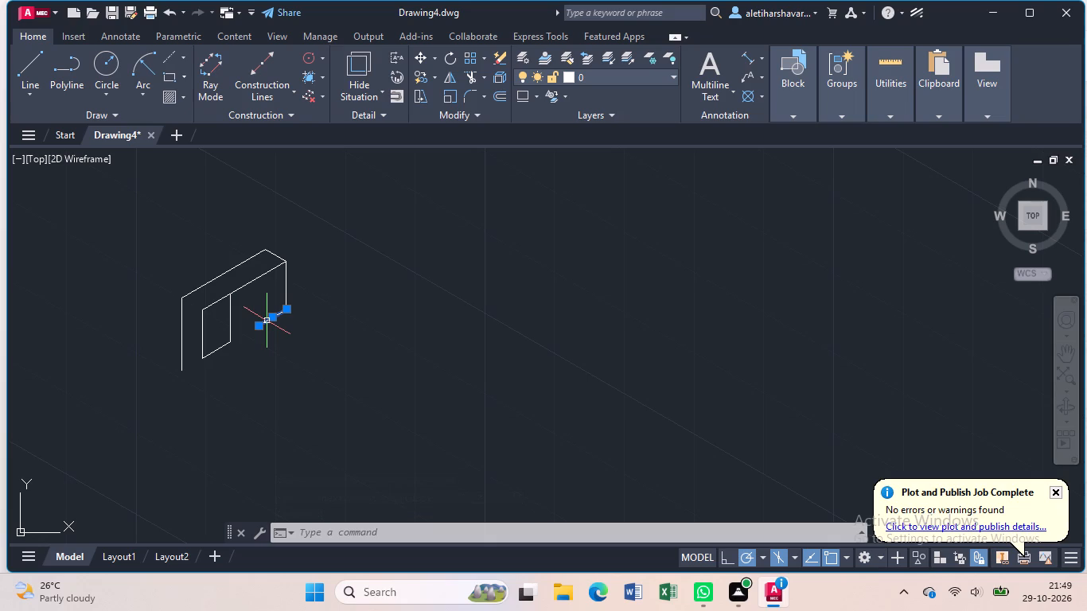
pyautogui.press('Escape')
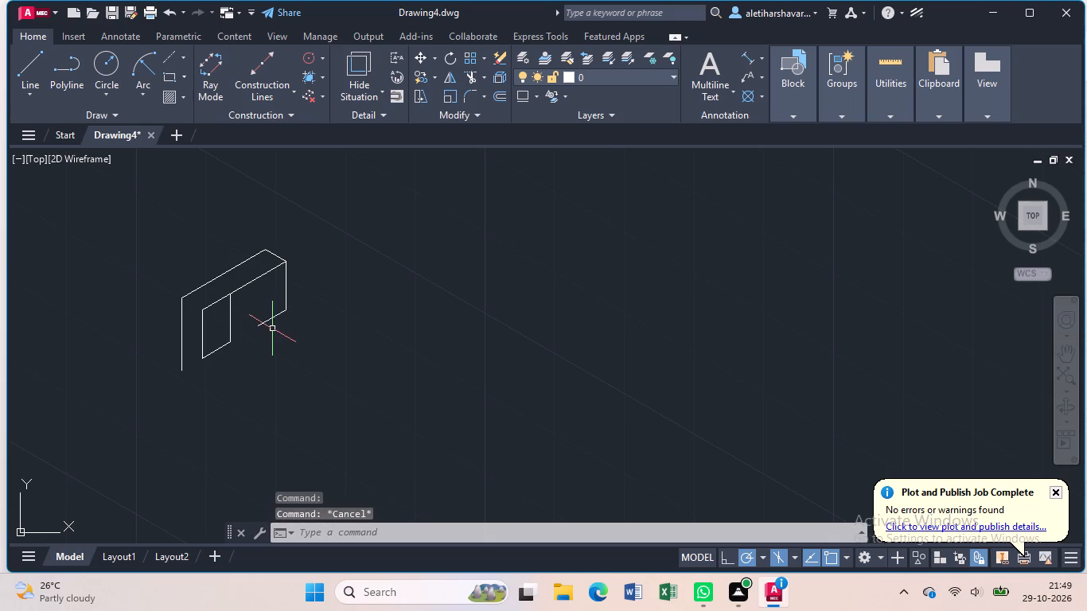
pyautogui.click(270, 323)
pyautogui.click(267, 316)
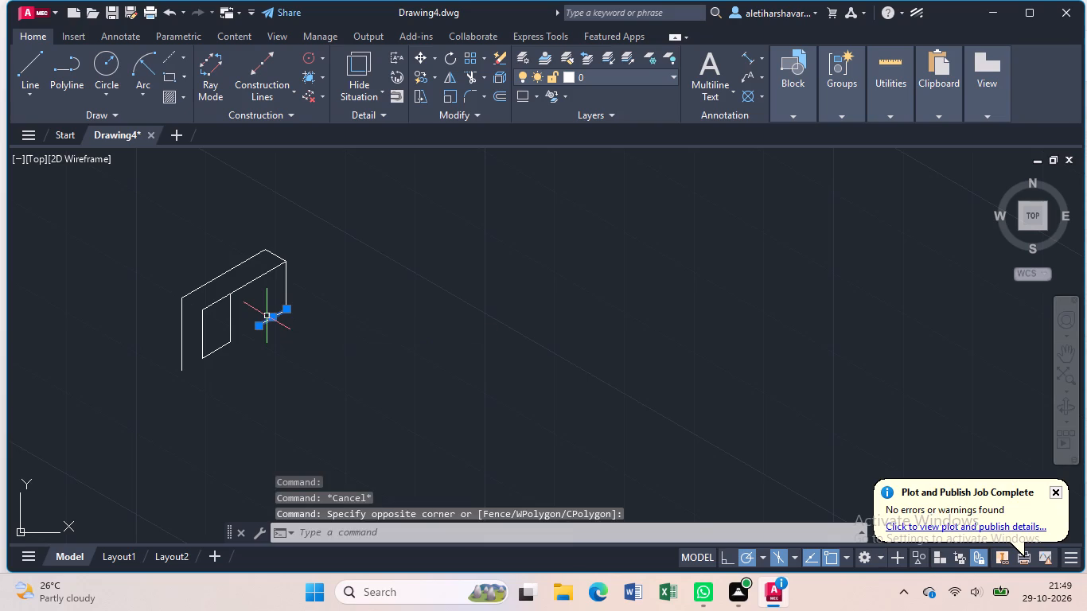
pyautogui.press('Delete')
# Close the right front face with a 25 mm line at 210° and a vertical line trimmed at the front upper edge.
pyautogui.press('l')
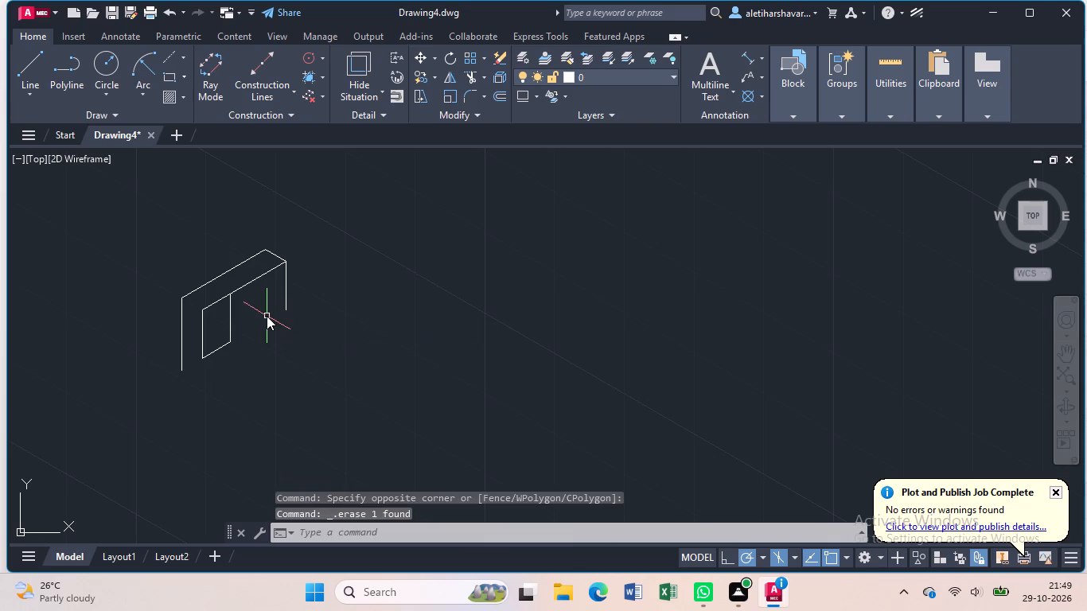
pyautogui.press('Return')
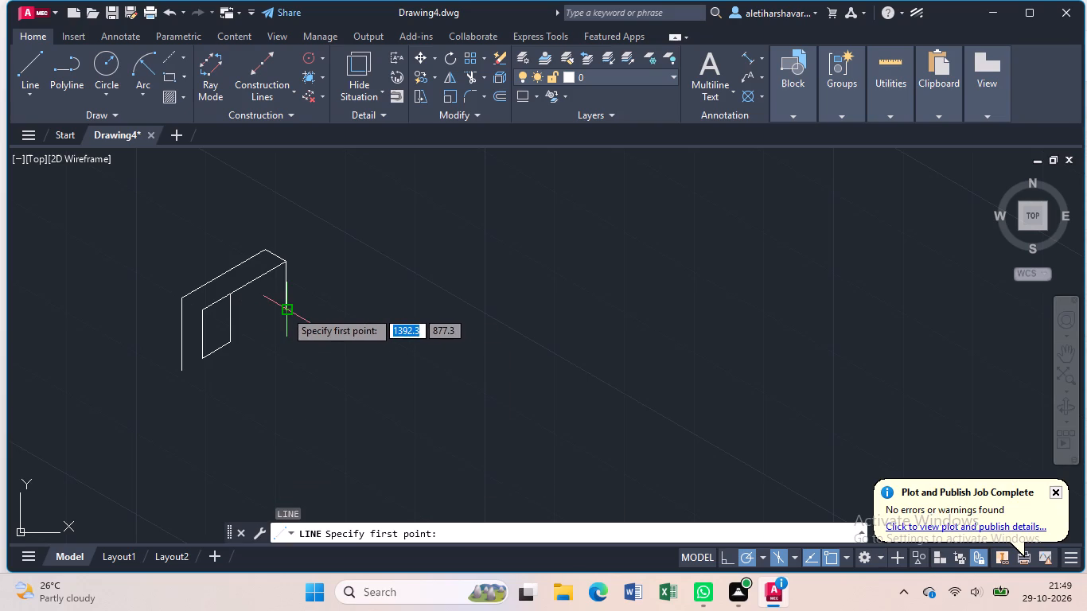
pyautogui.click(285, 310)
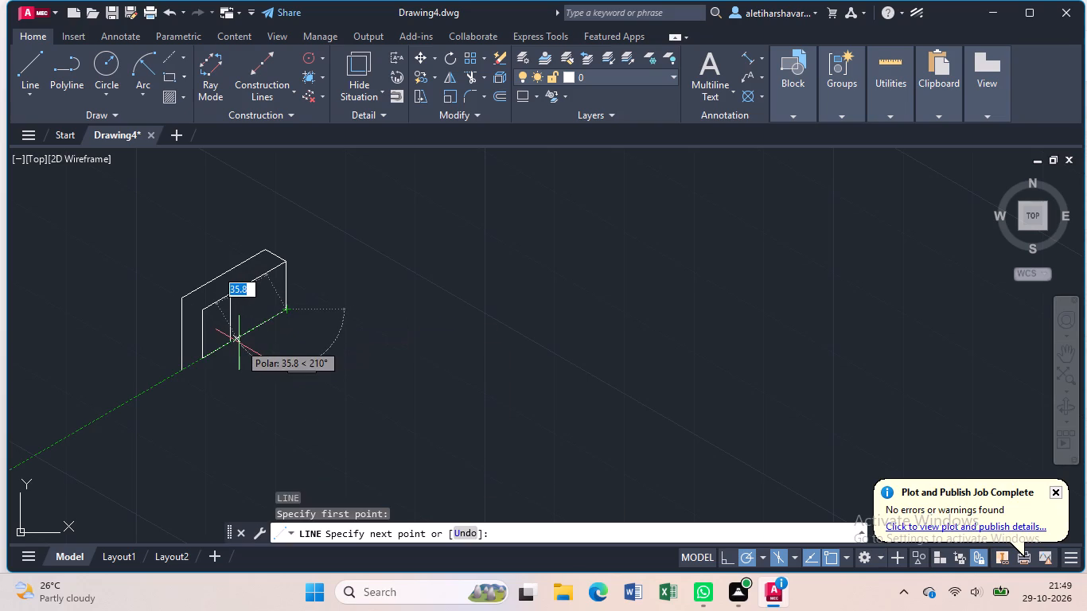
pyautogui.write('25')
pyautogui.press('Return')
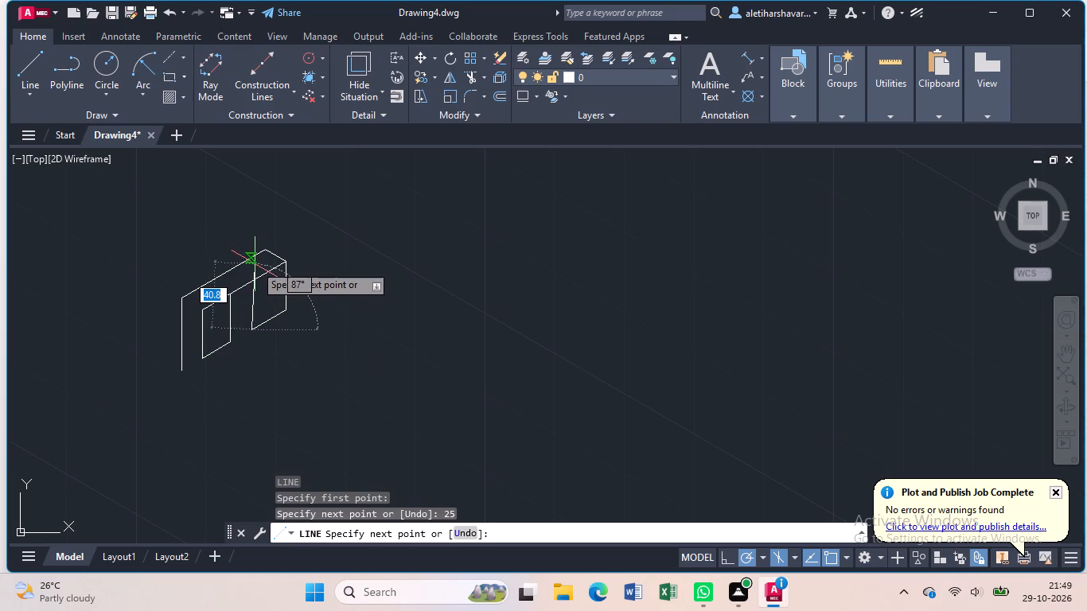
pyautogui.click(251, 215)
pyautogui.press('Escape')
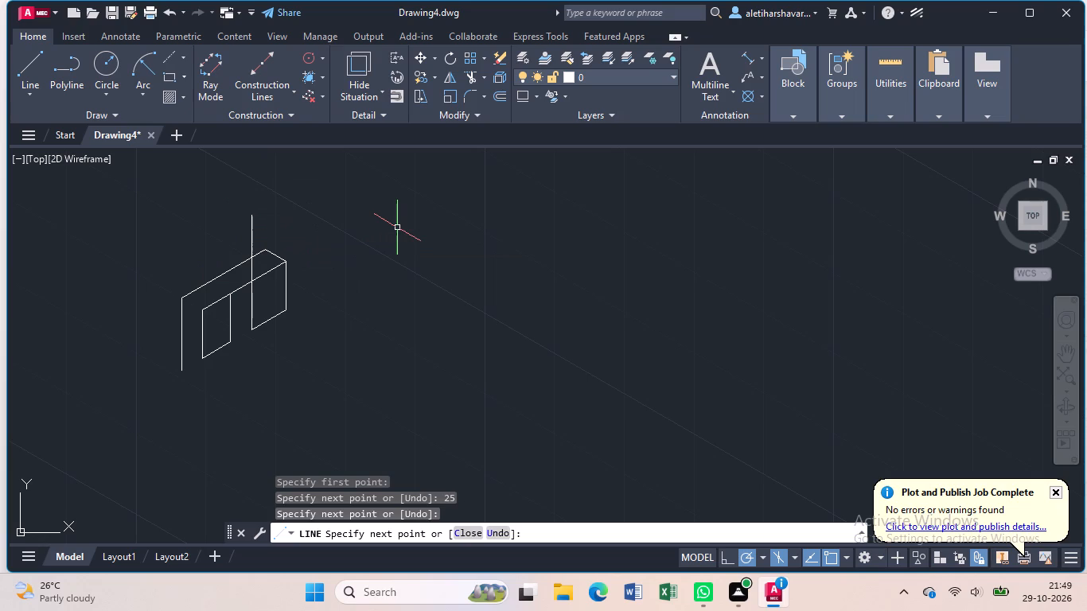
pyautogui.write('tr')
pyautogui.press('Return')
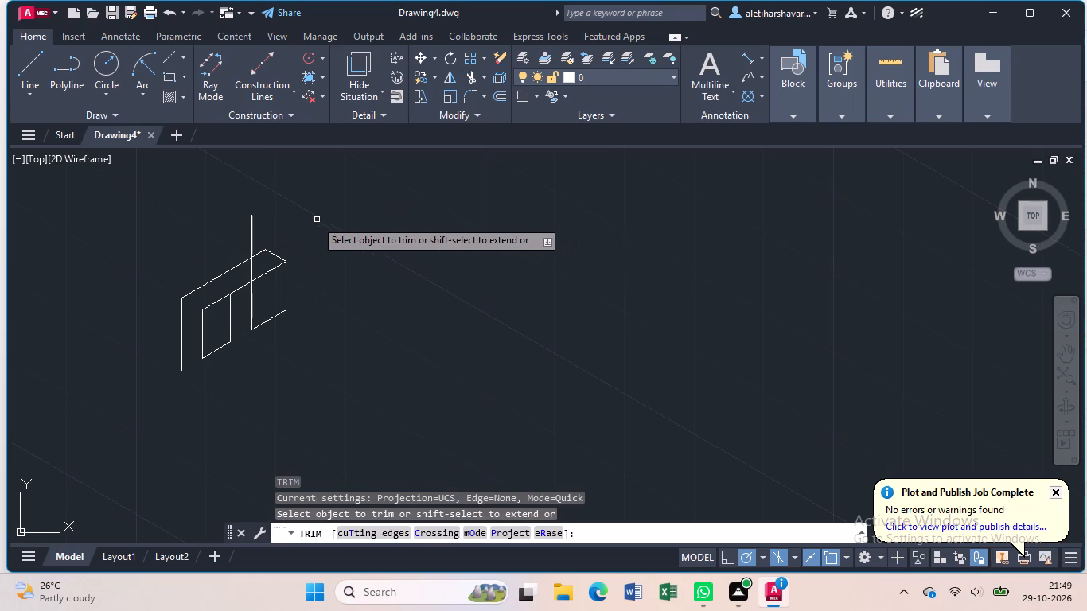
pyautogui.click(253, 232)
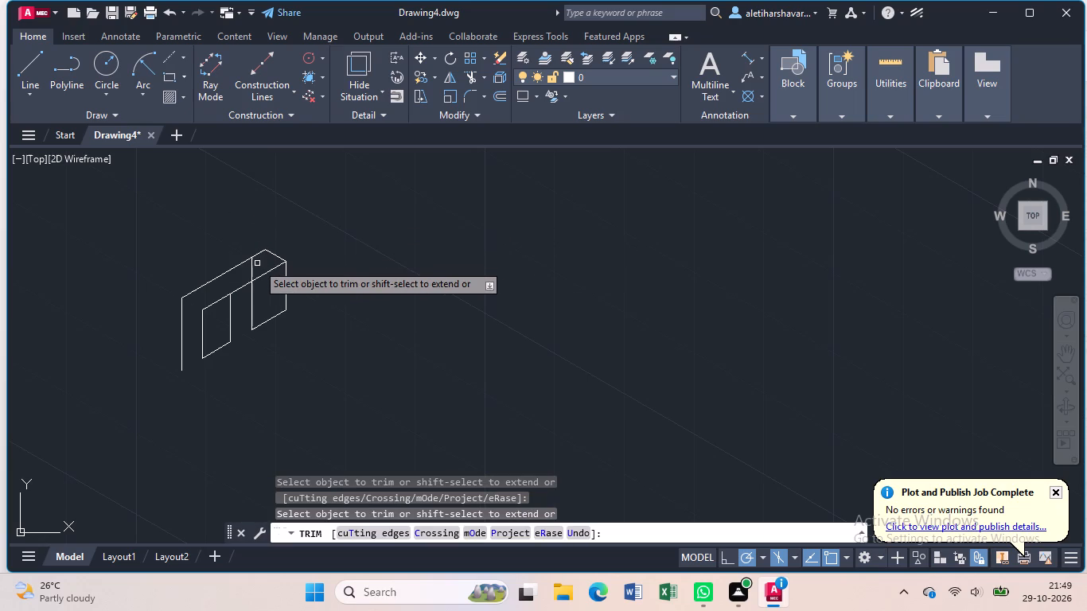
pyautogui.click(251, 271)
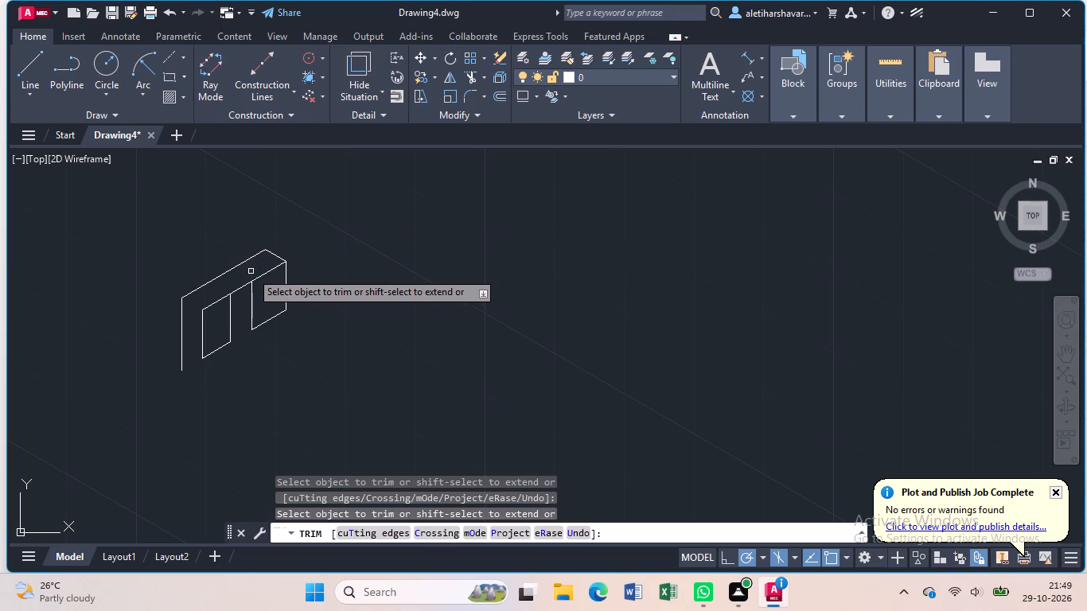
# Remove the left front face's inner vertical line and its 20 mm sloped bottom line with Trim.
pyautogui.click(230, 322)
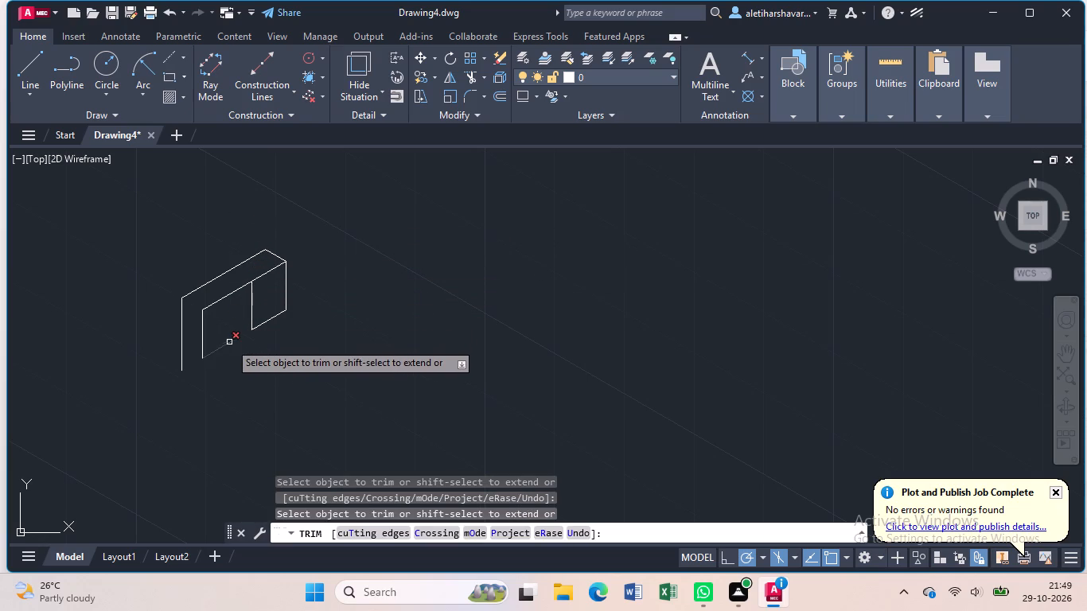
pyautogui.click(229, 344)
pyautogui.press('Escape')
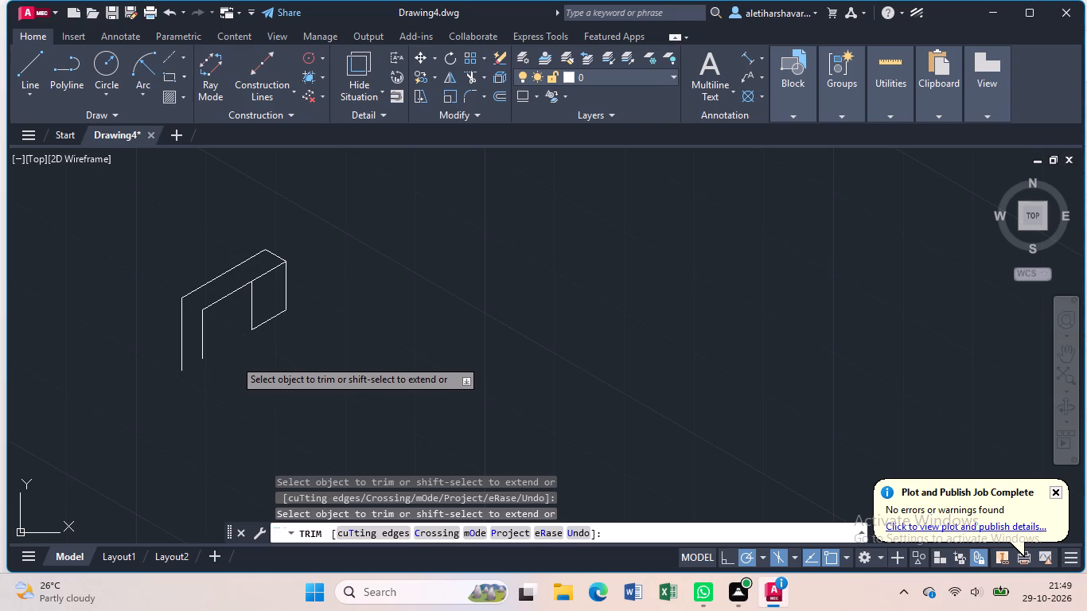
# Close the left front face with a 25 mm line at 30° and a vertical line trimmed at the front upper edge.
pyautogui.press('l')
pyautogui.press('Return')
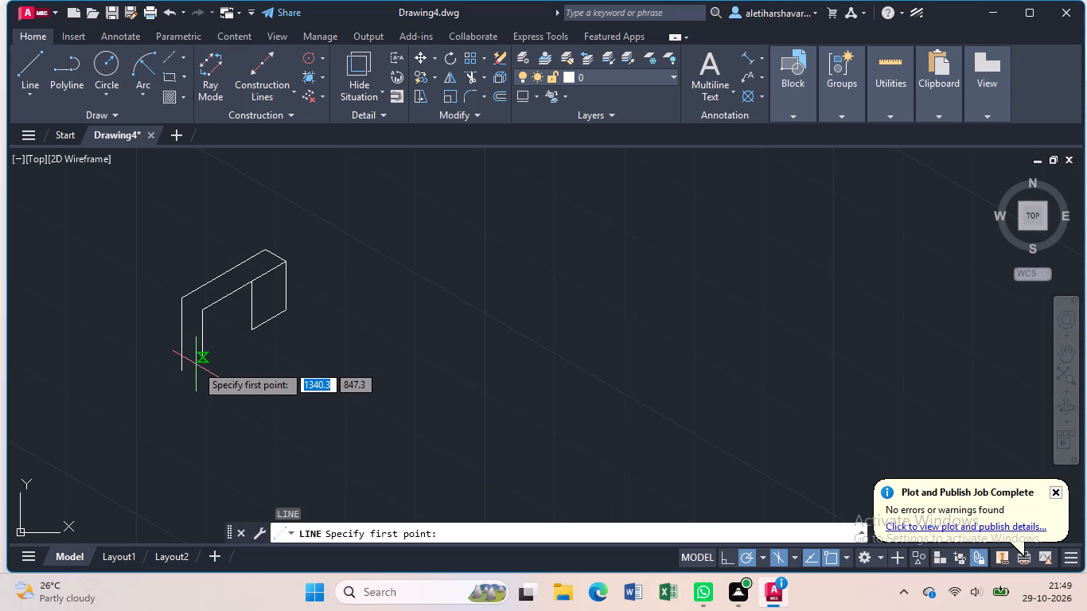
pyautogui.click(204, 358)
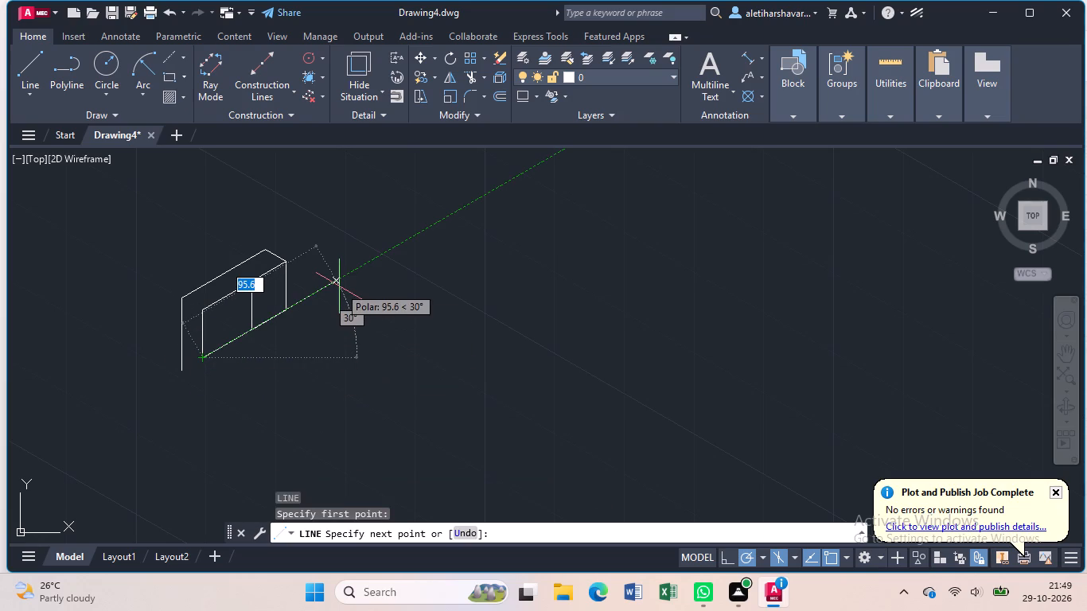
pyautogui.write('25')
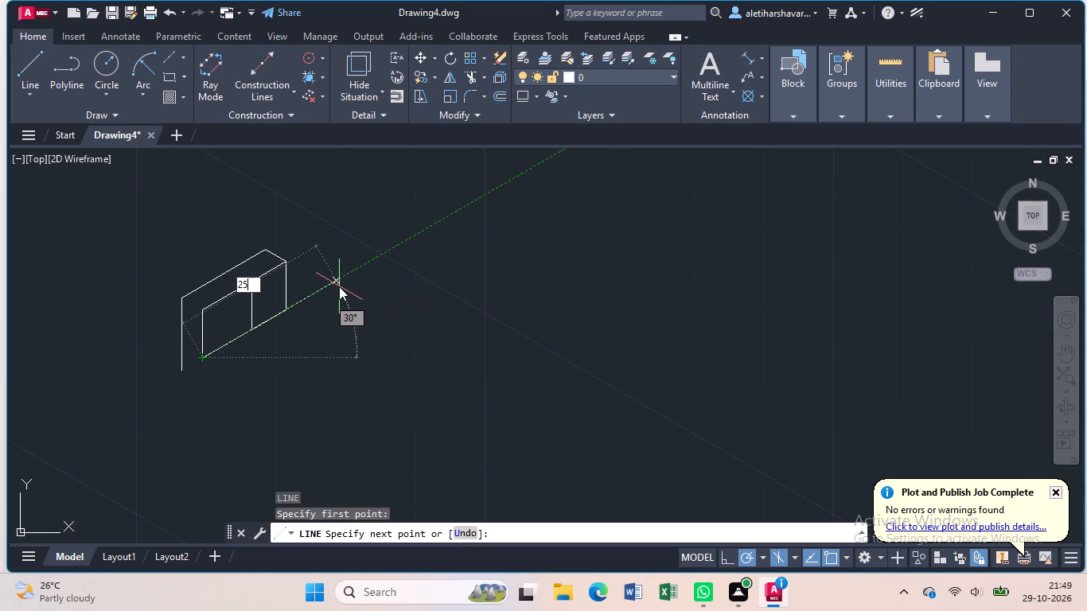
pyautogui.press('Return')
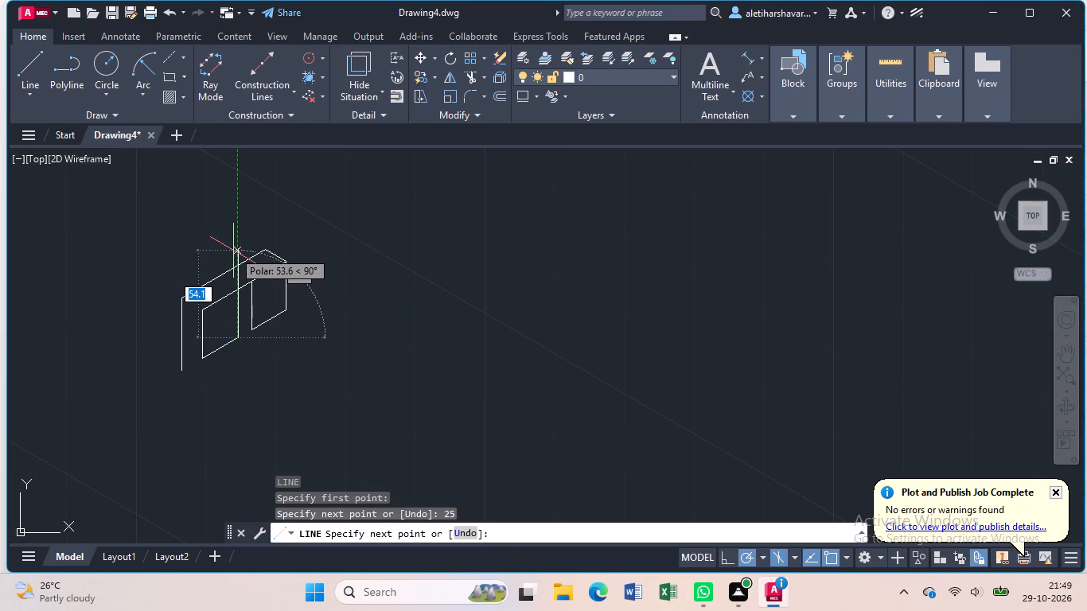
pyautogui.click(233, 251)
pyautogui.press('Escape')
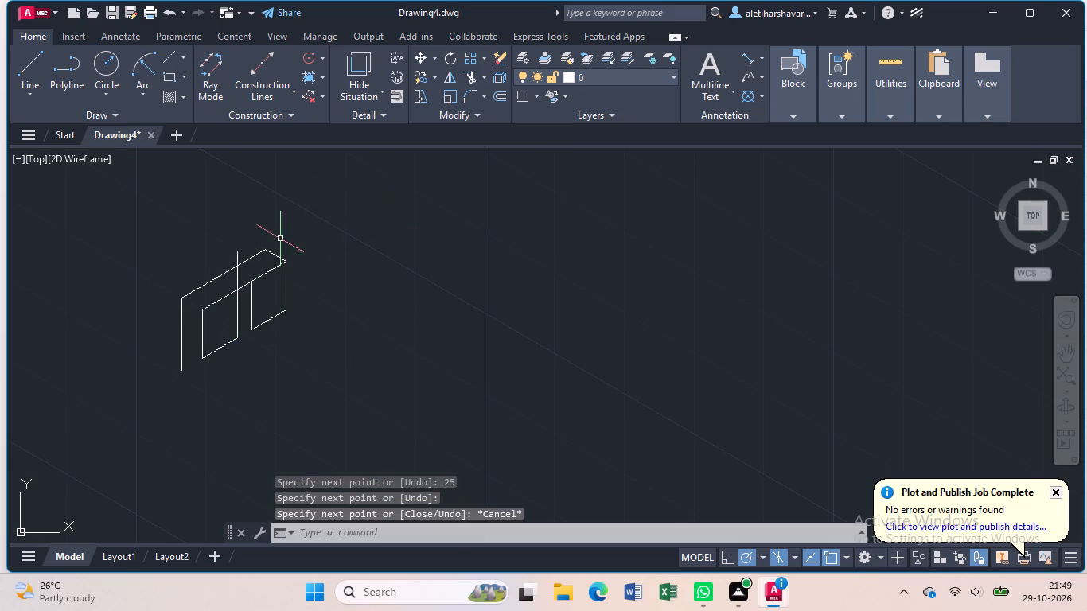
pyautogui.scroll(2, 279, 239)
pyautogui.write('tr')
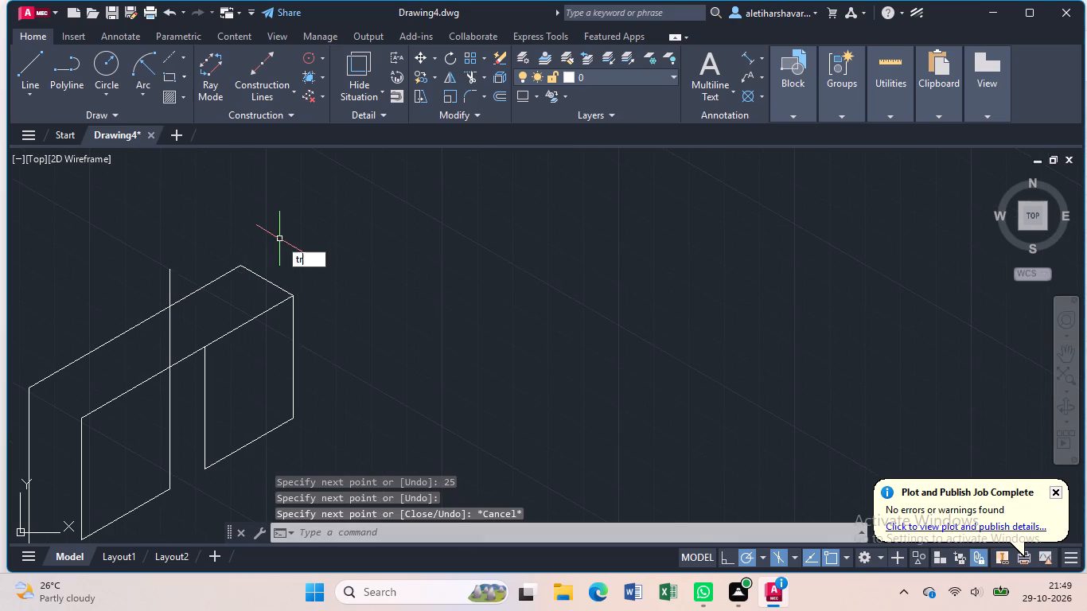
pyautogui.press('Return')
pyautogui.click(171, 339)
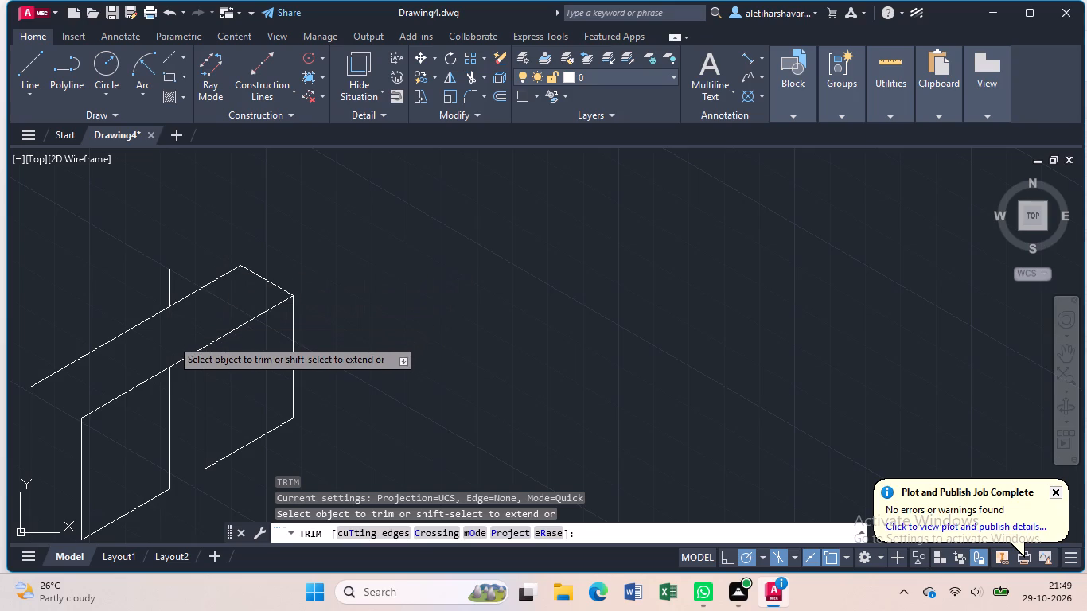
pyautogui.click(169, 293)
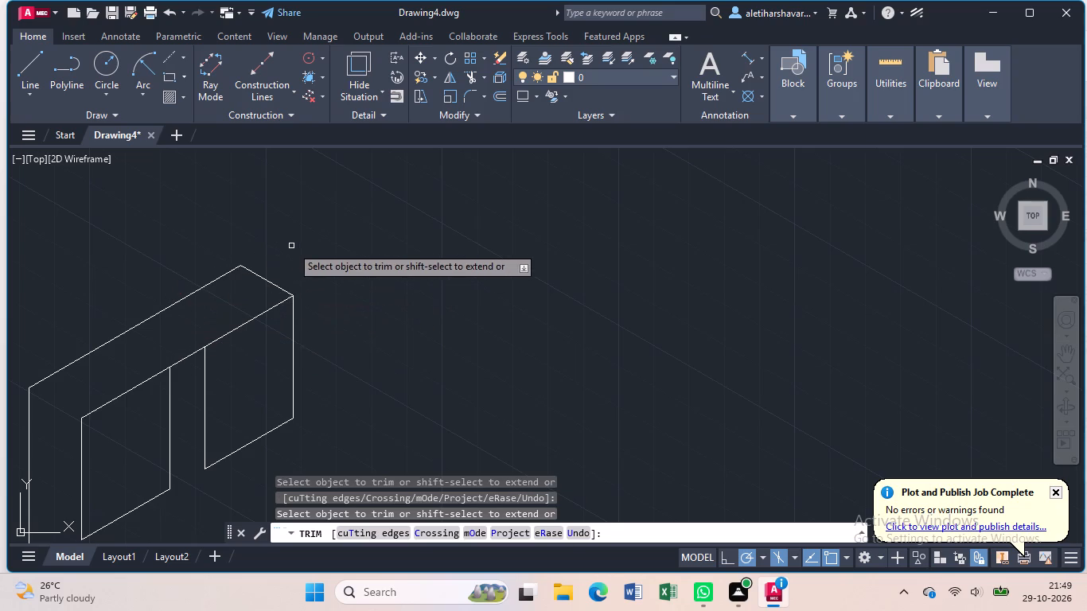
pyautogui.press('l')
pyautogui.press('Return')
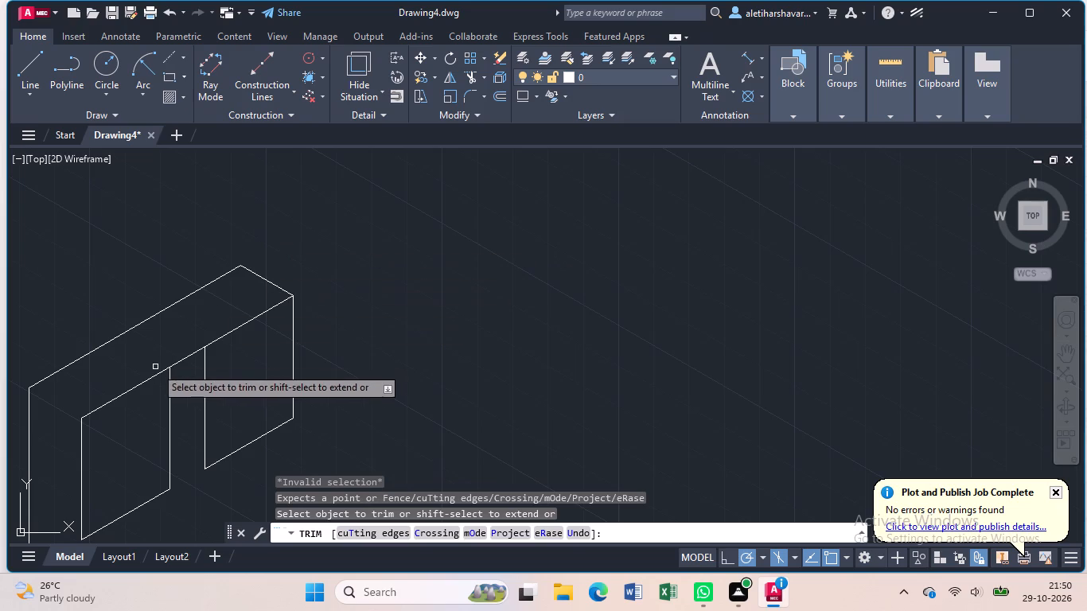
# Trim away the front upper edge's segment between the left and right front faces.
pyautogui.click(183, 358)
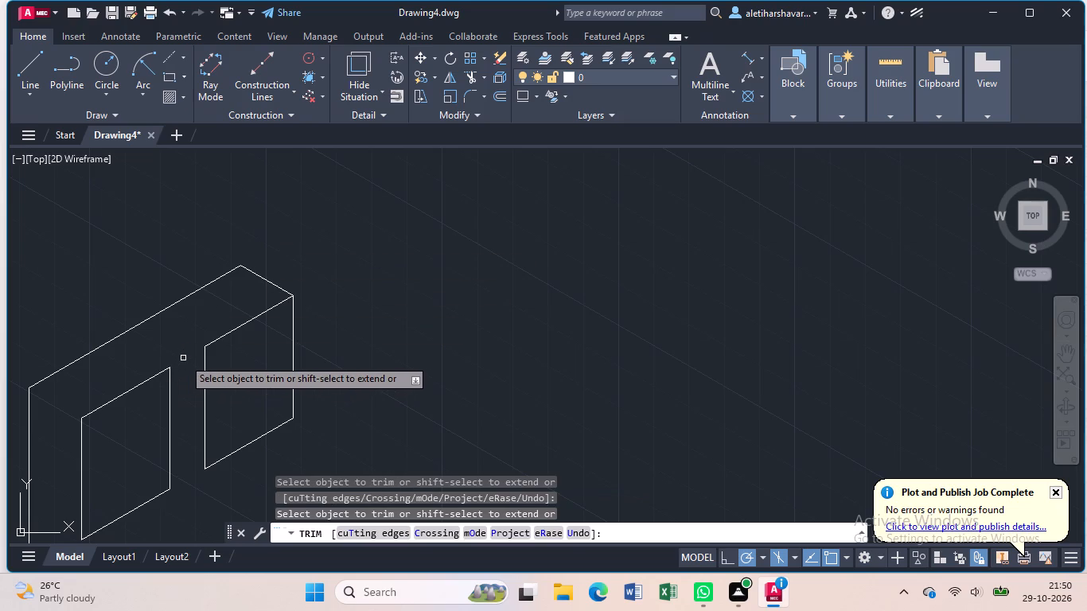
pyautogui.moveTo(184, 358); pyautogui.dragTo(181, 261, button='middle')
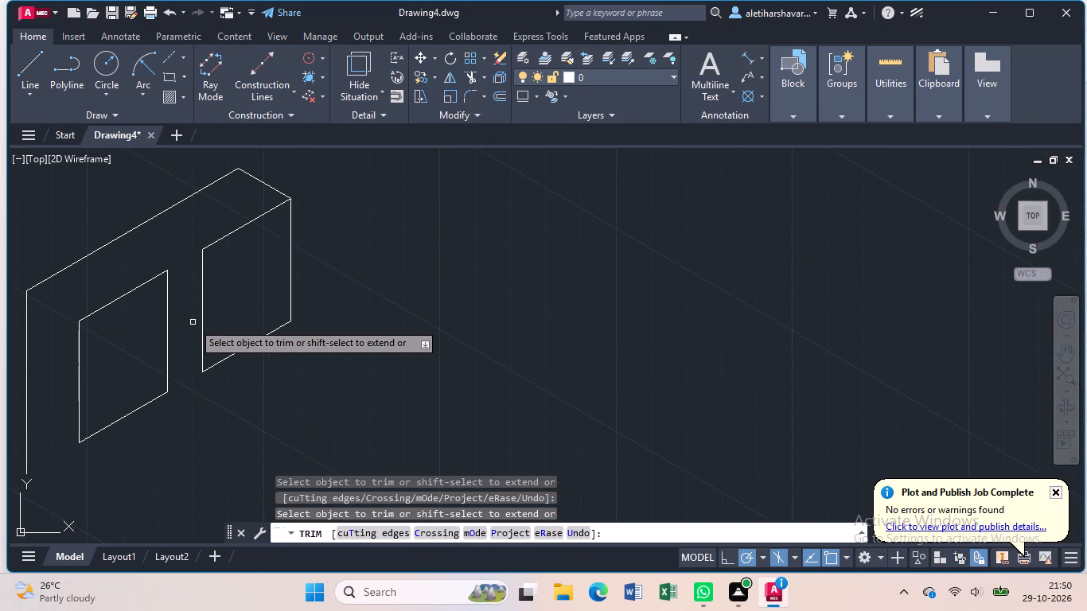
pyautogui.press('Escape')
# Draw a line about 39 mm long at 330° from the left front face's inner upper corner and a parallel one from the right face's.
pyautogui.press('l')
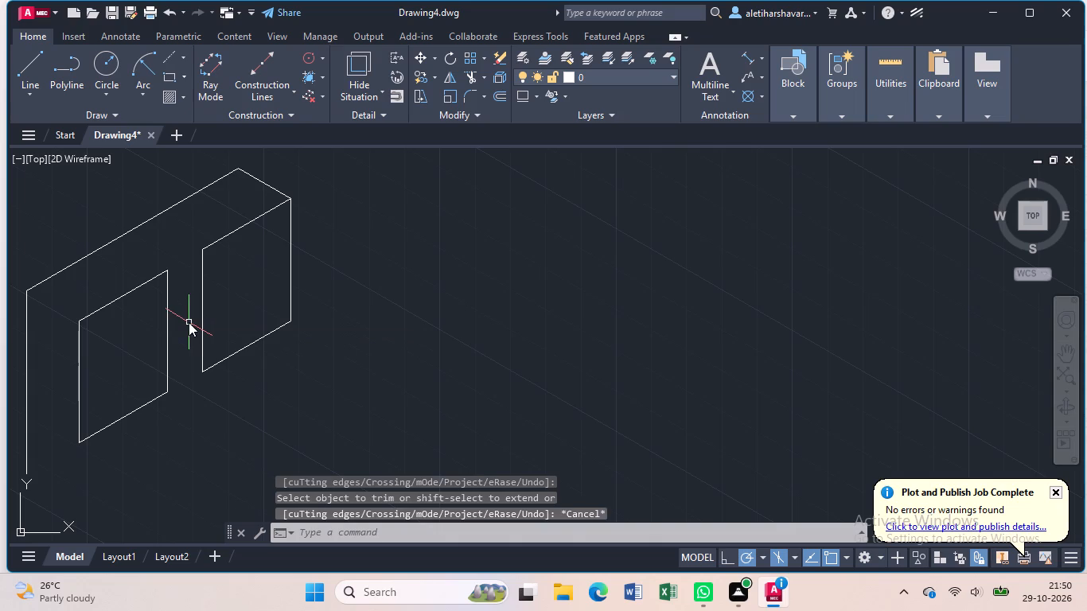
pyautogui.press('Return')
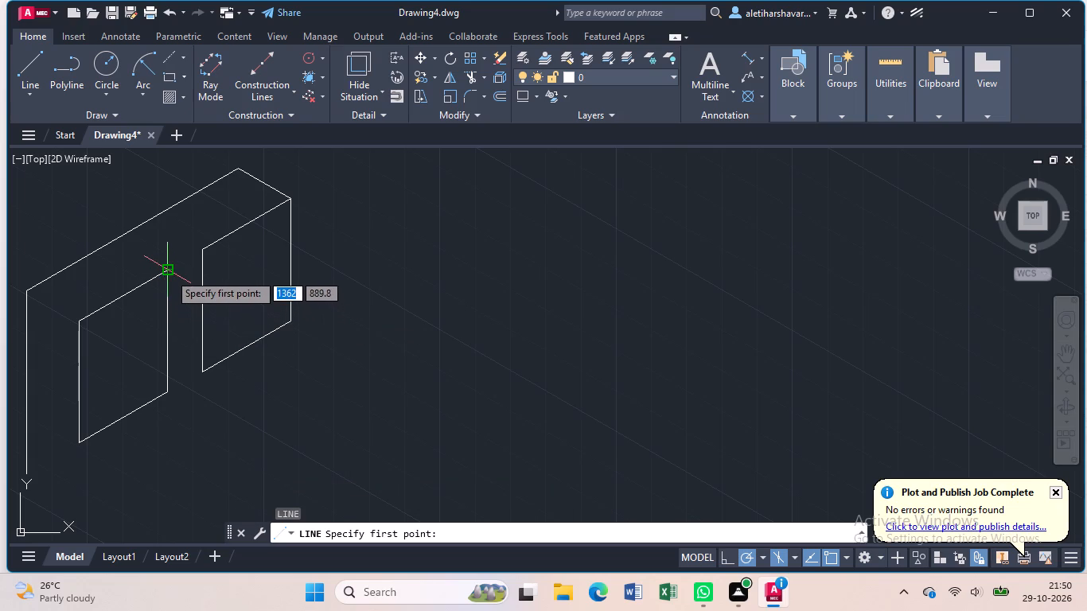
pyautogui.click(169, 273)
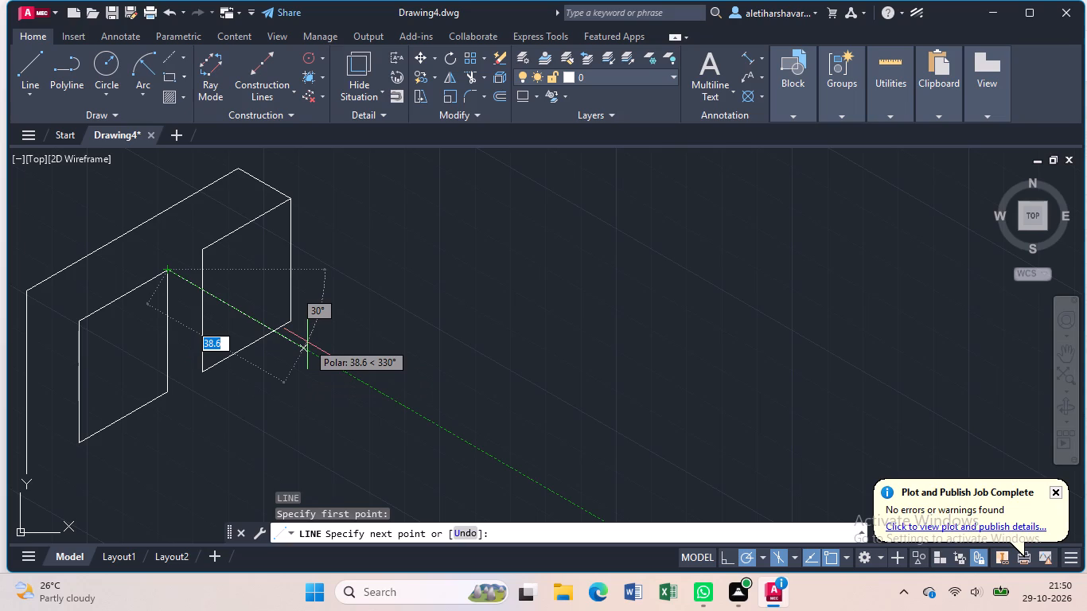
pyautogui.click(307, 342)
pyautogui.press('Escape')
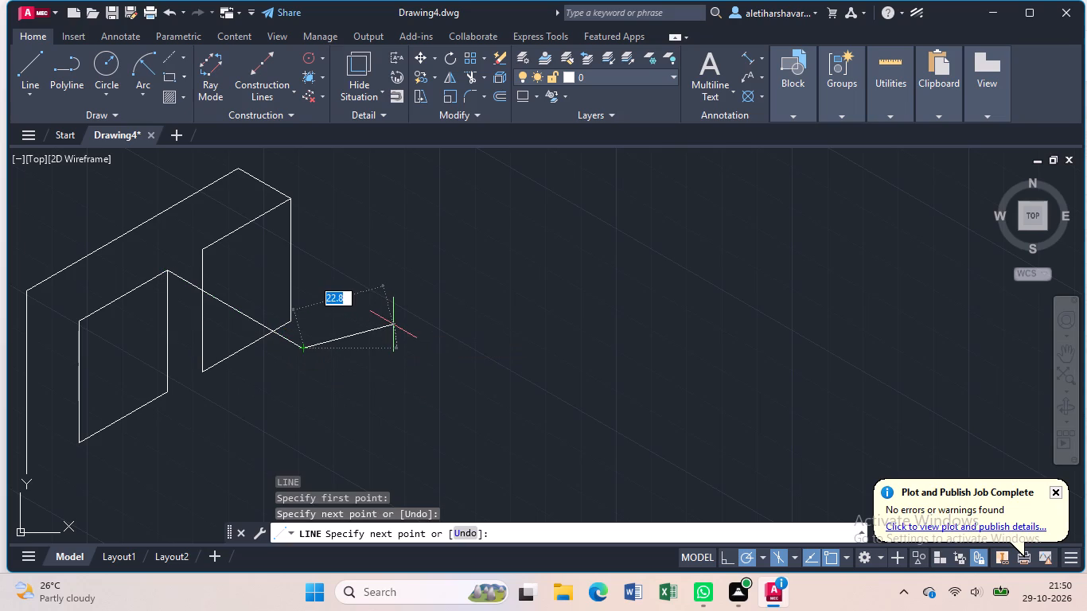
pyautogui.press('l')
pyautogui.press('Return')
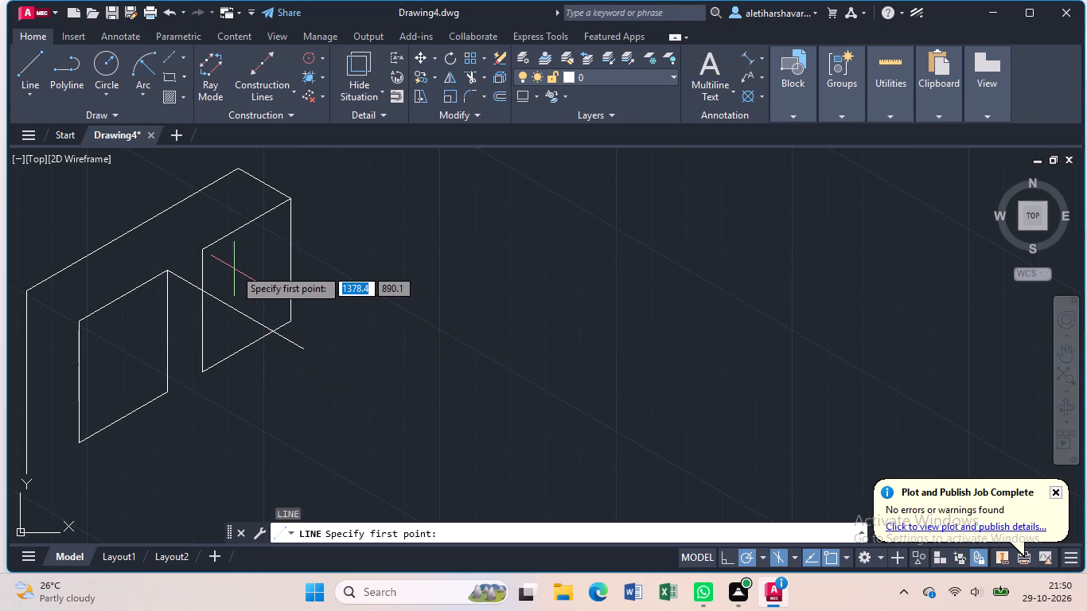
pyautogui.click(201, 252)
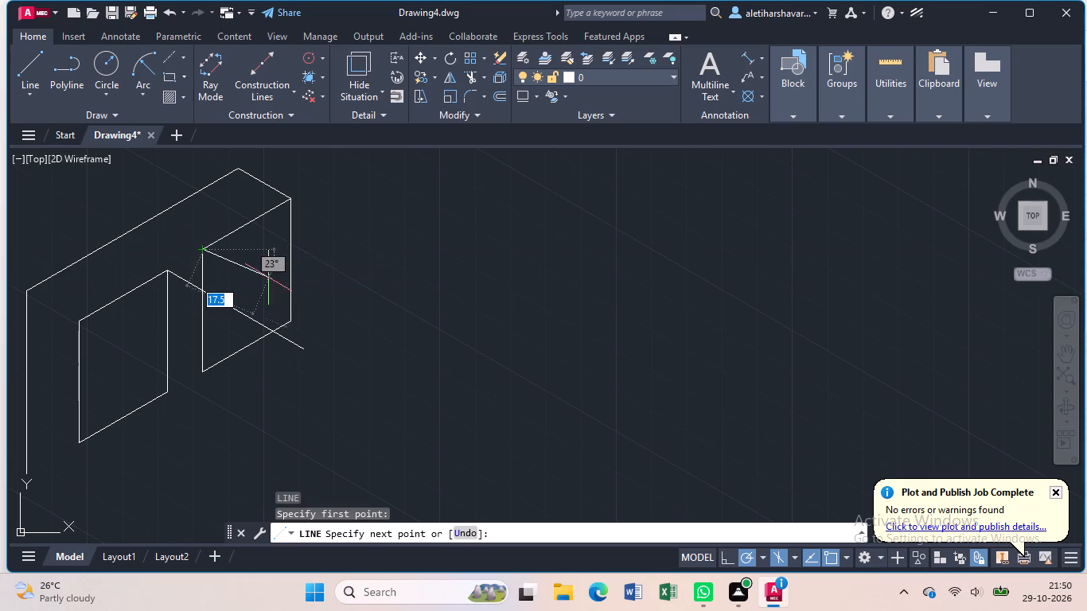
pyautogui.click(327, 327)
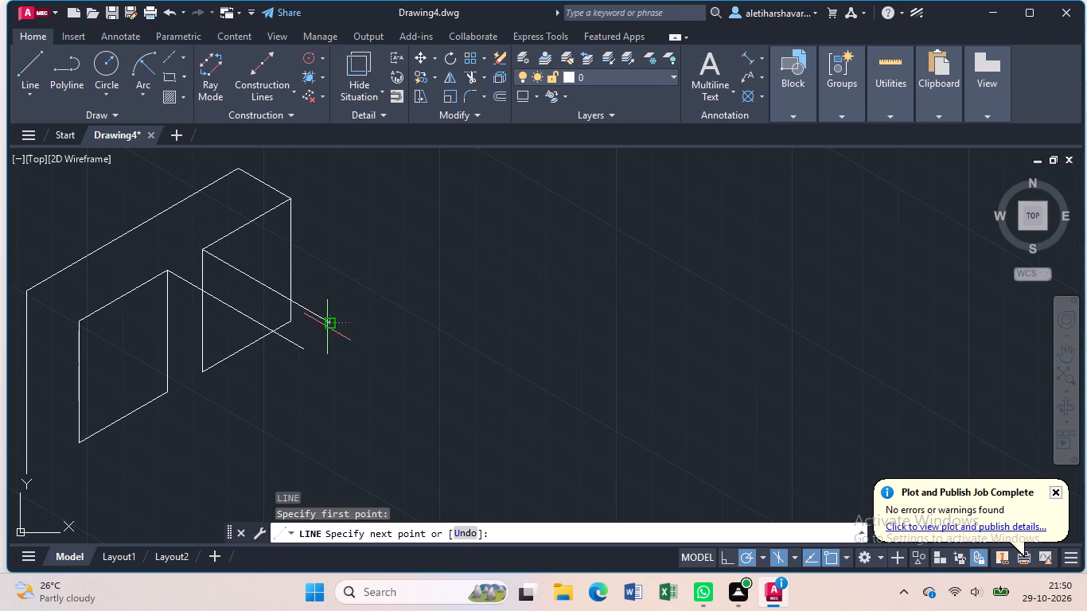
pyautogui.press('Escape')
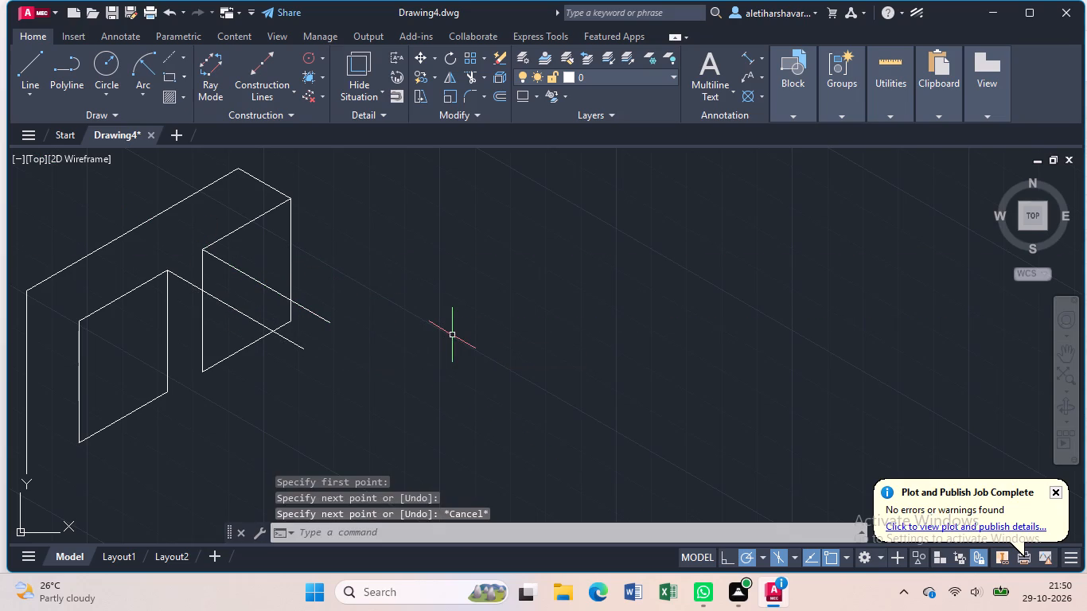
# Draw a 75 mm centre line at 330° from the midpoint of the back upper edge.
pyautogui.press('l')
pyautogui.press('Return')
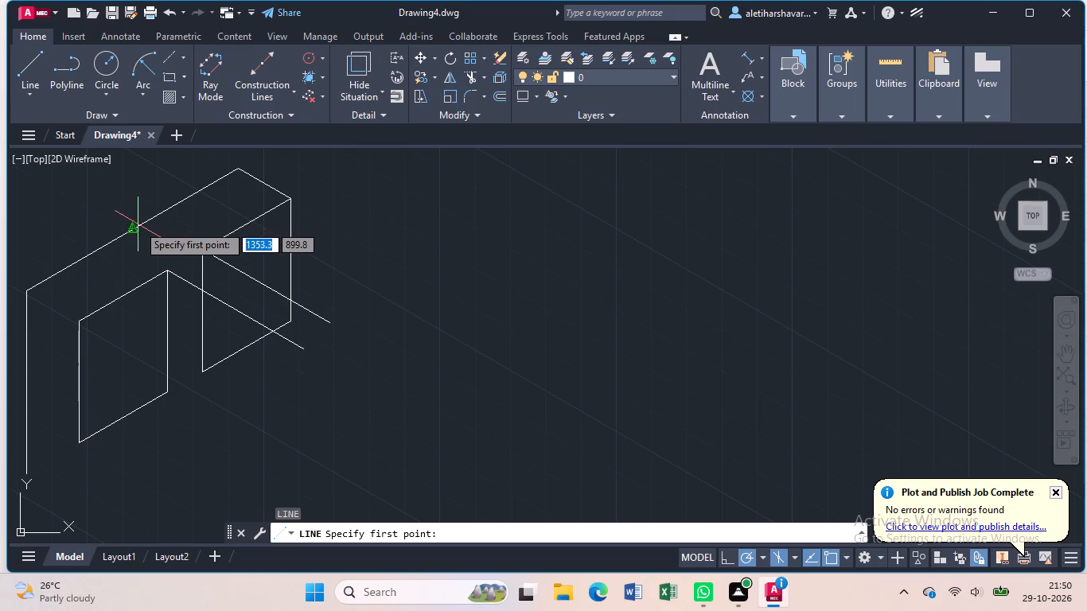
pyautogui.click(136, 225)
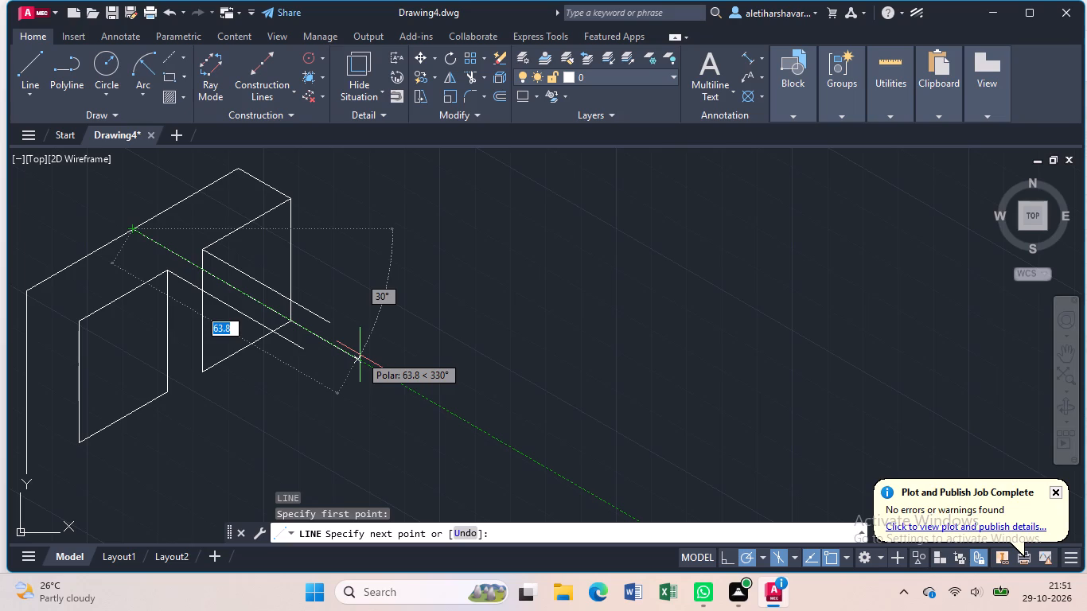
pyautogui.write('75')
pyautogui.press('Return')
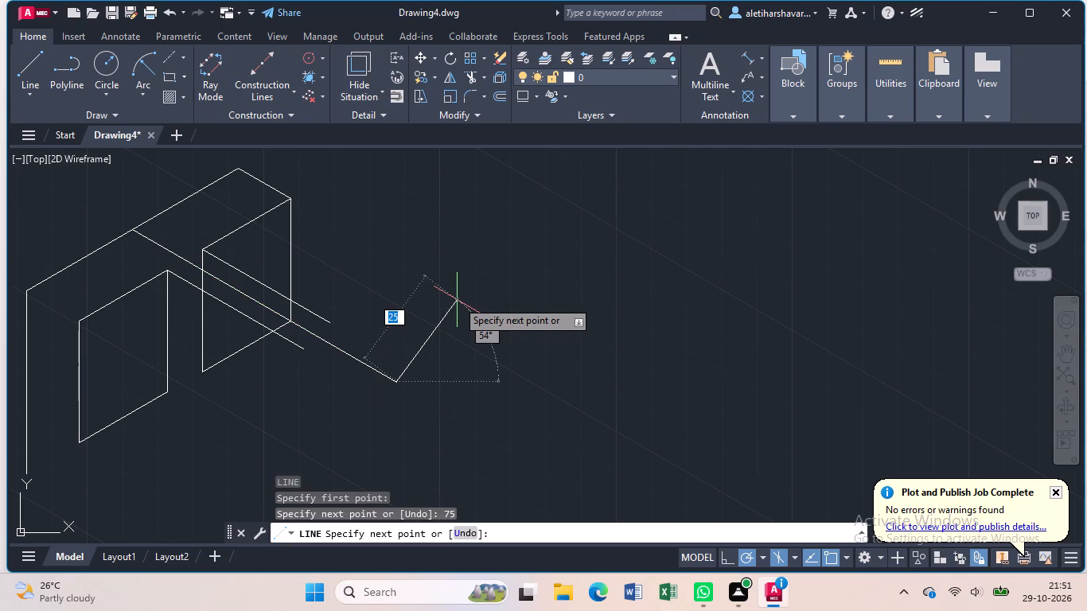
pyautogui.press('Escape')
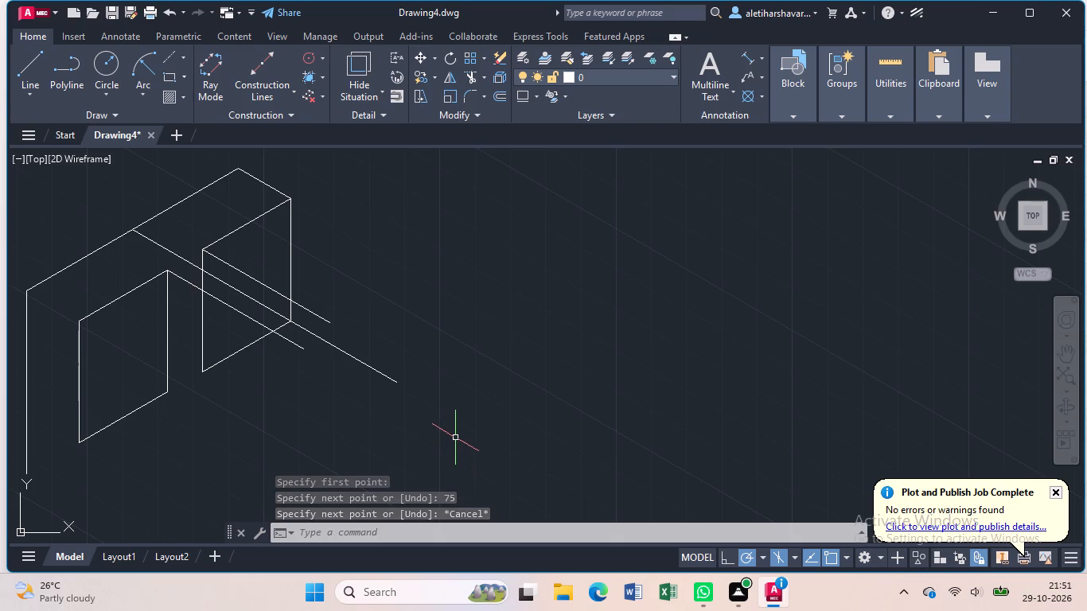
# Draw an isocircle of radius 20 mm on the top isoplane, centred on the free end of the 75 mm line.
pyautogui.moveTo(455, 438); pyautogui.dragTo(468, 383, button='middle')
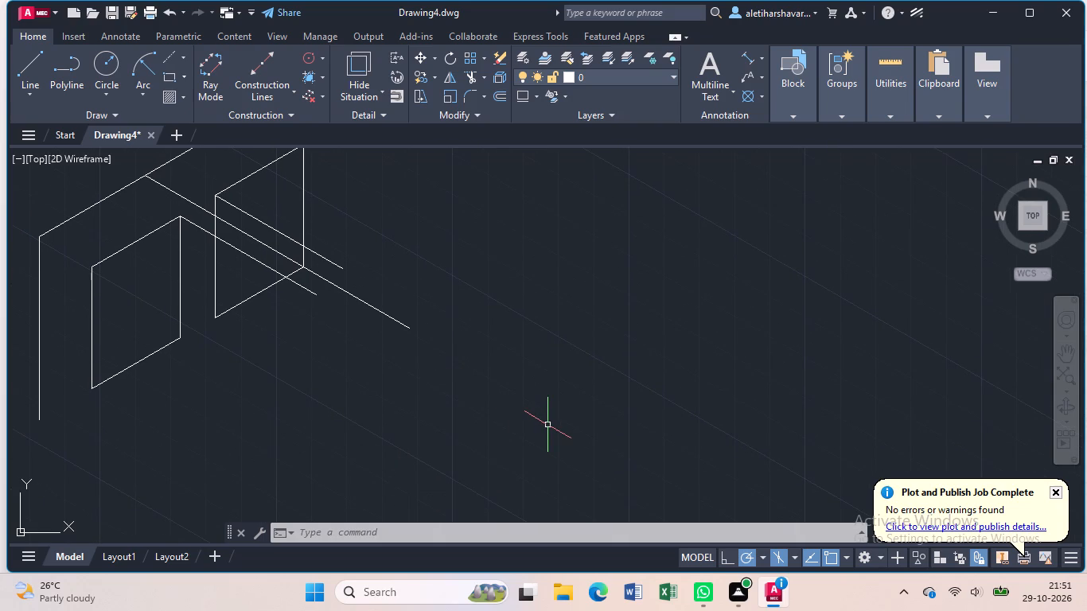
pyautogui.press('e')
pyautogui.write('ll')
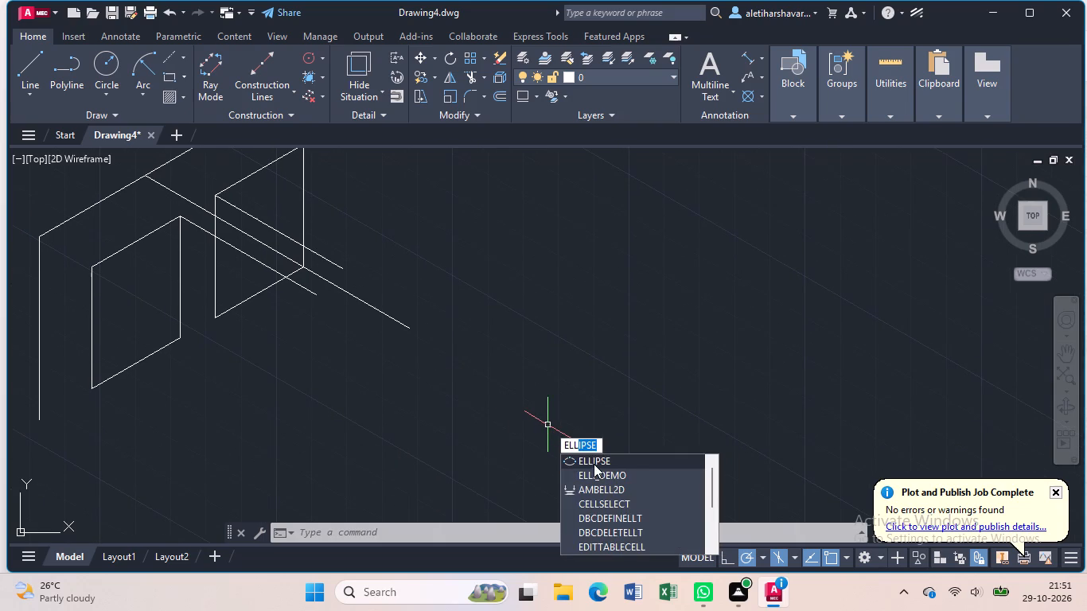
pyautogui.click(597, 459)
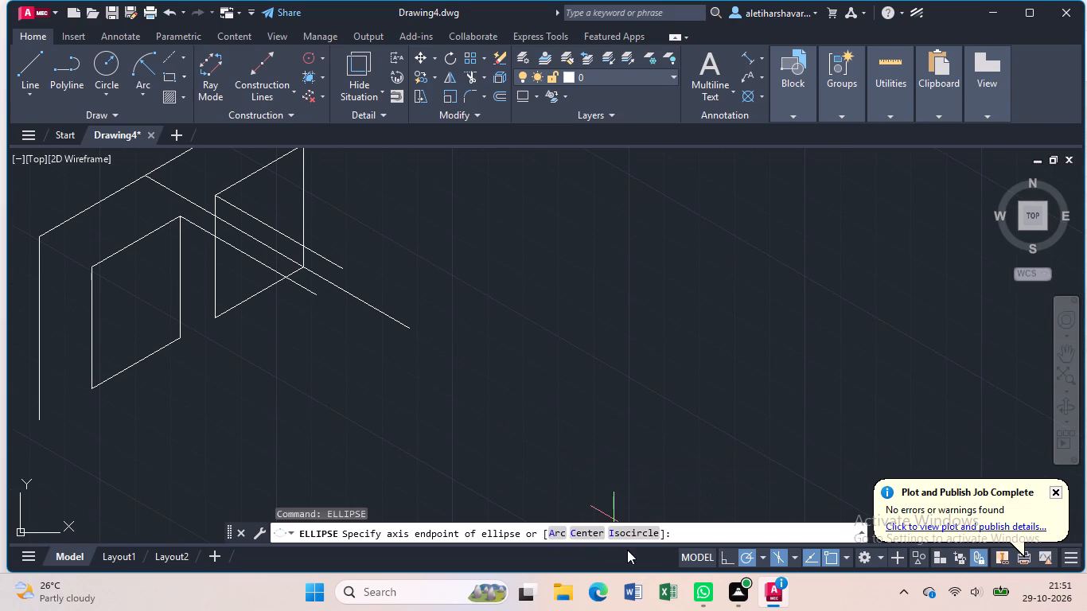
pyautogui.click(629, 538)
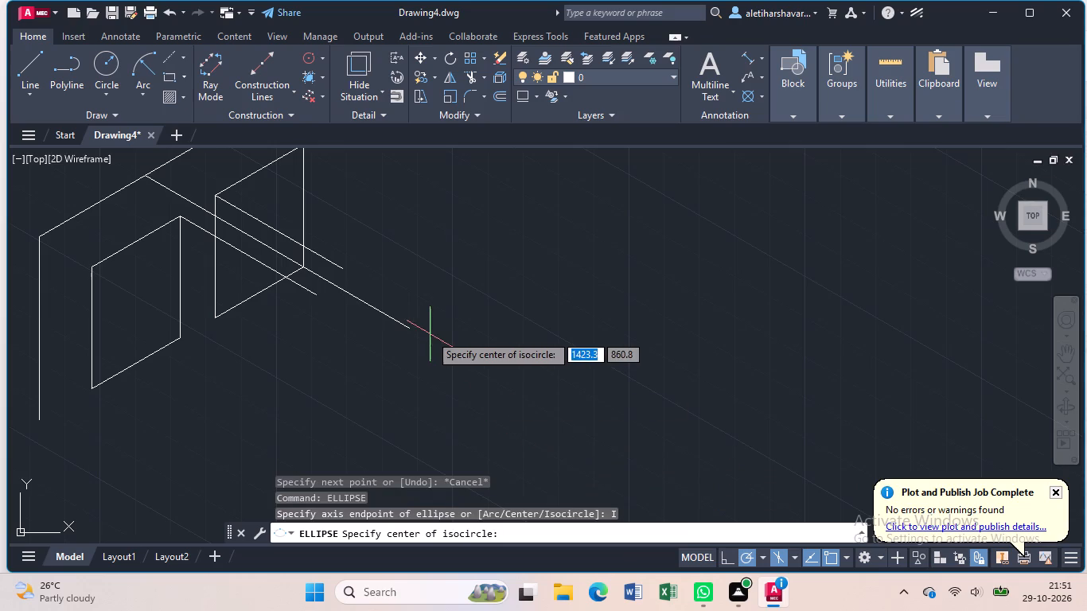
pyautogui.click(410, 328)
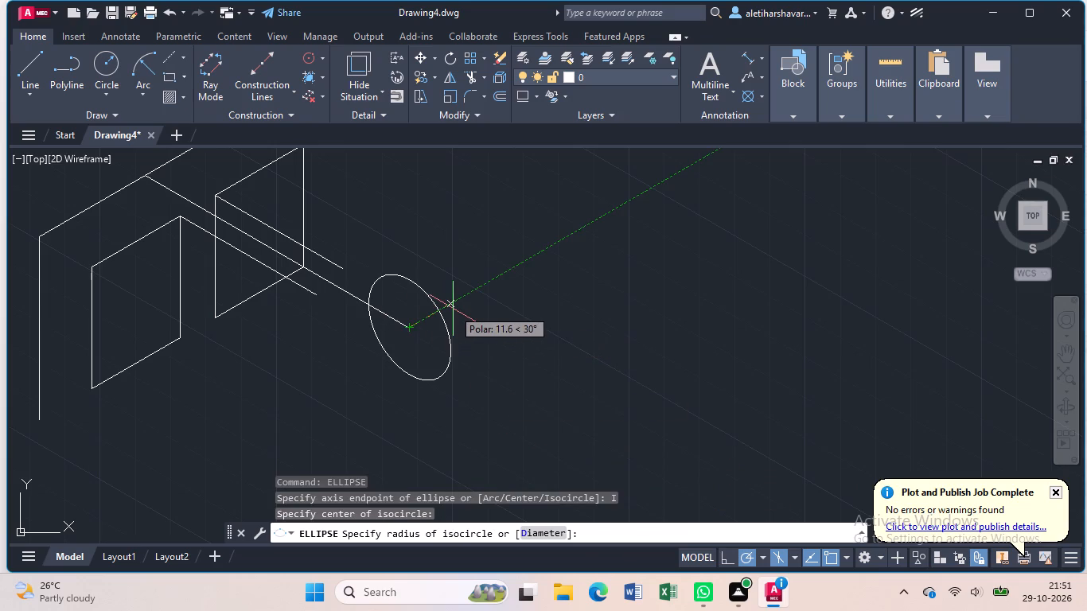
pyautogui.press('F5')
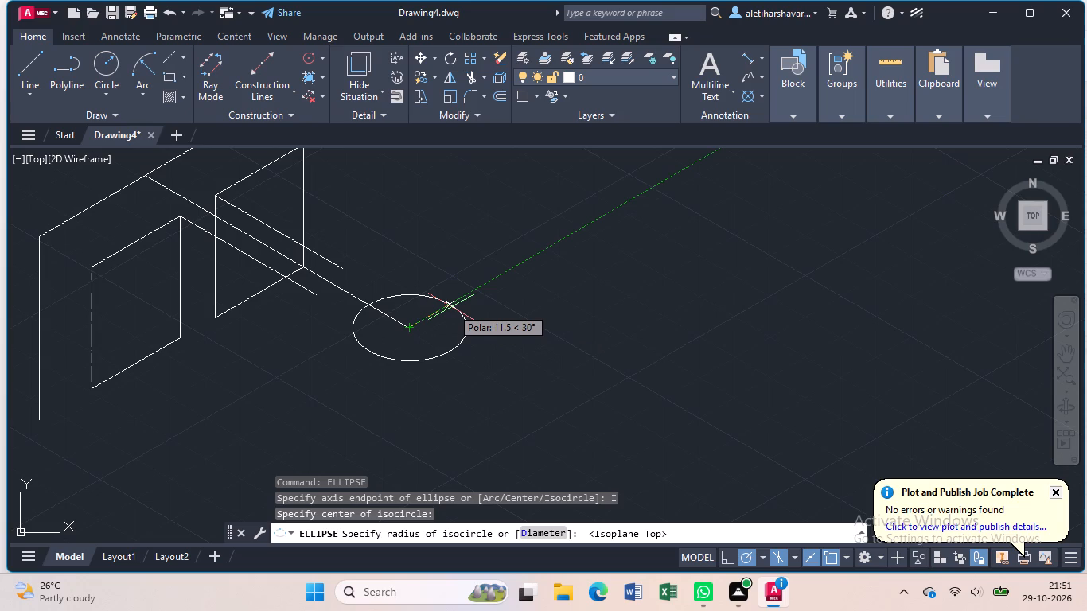
pyautogui.press('2')
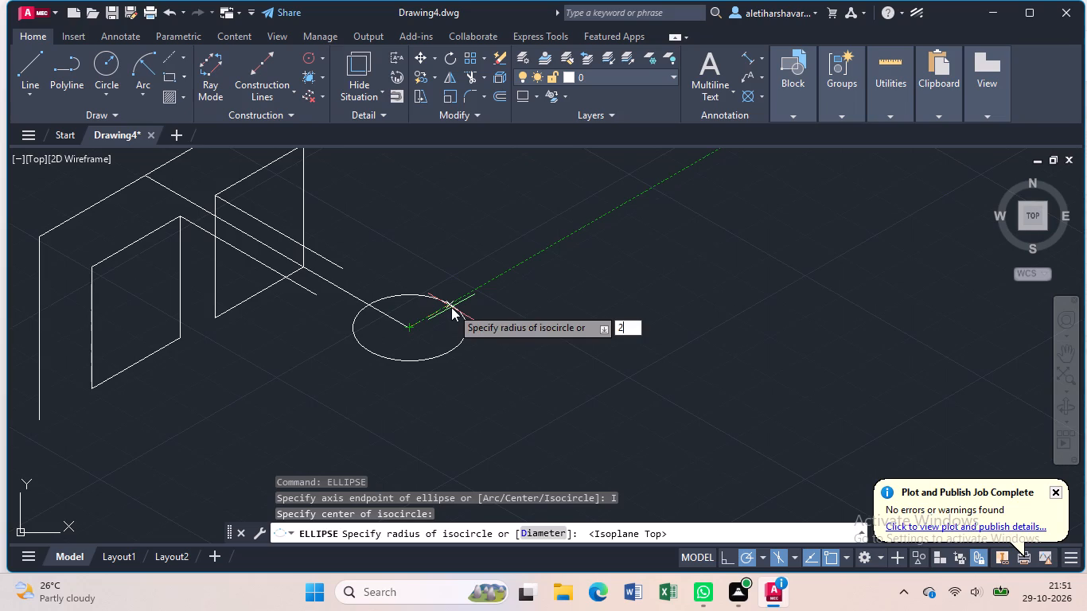
pyautogui.press('0')
pyautogui.press('Return')
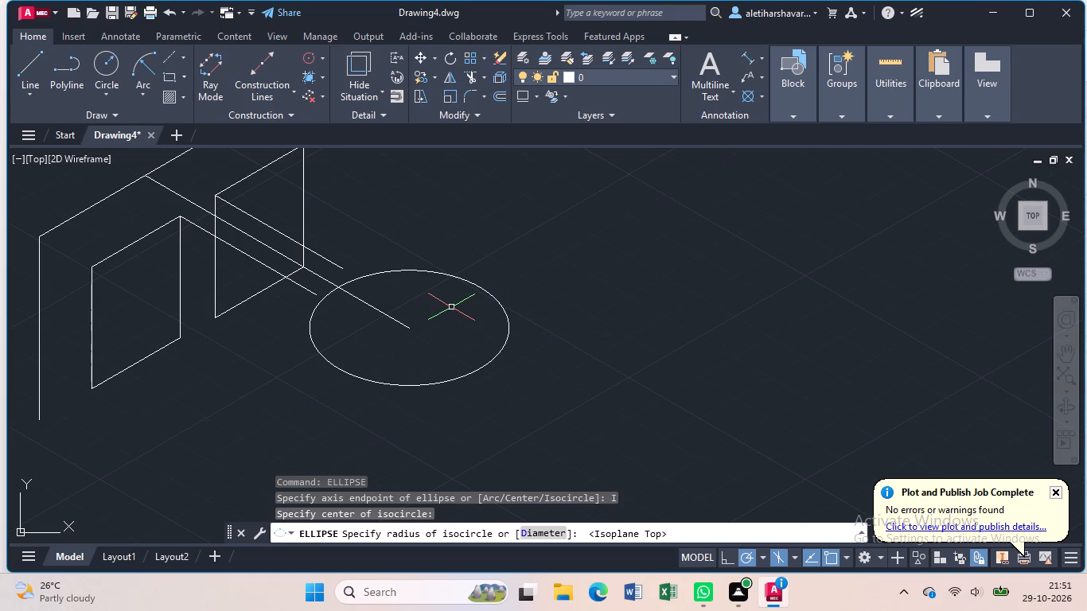
# Draw a concentric isocircle of radius 30 mm around the 20 mm radius one, on the top isoplane.
pyautogui.press('e')
pyautogui.write('ll')
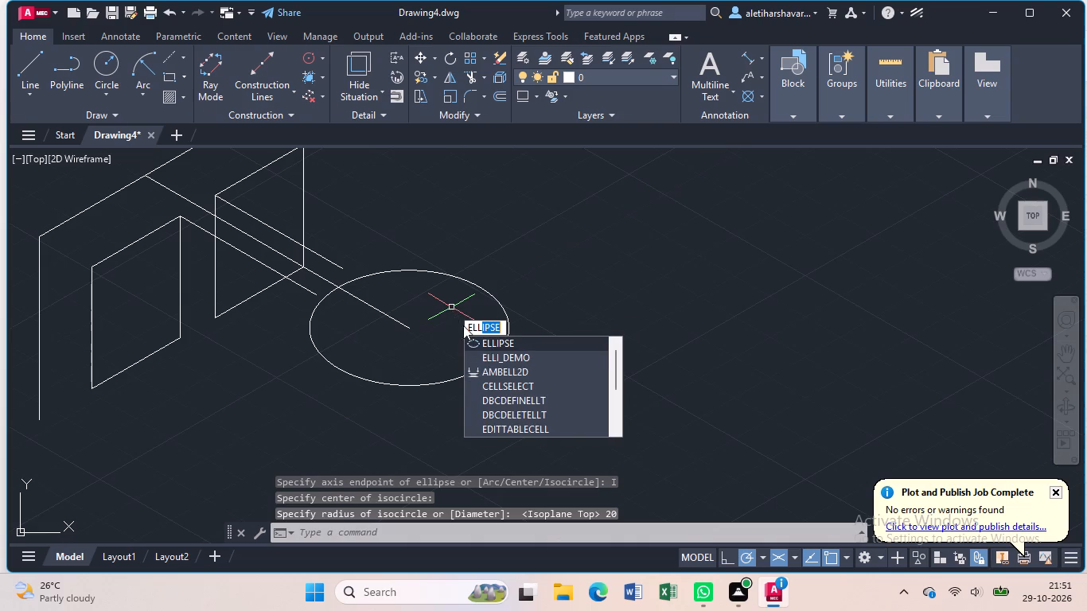
pyautogui.click(485, 341)
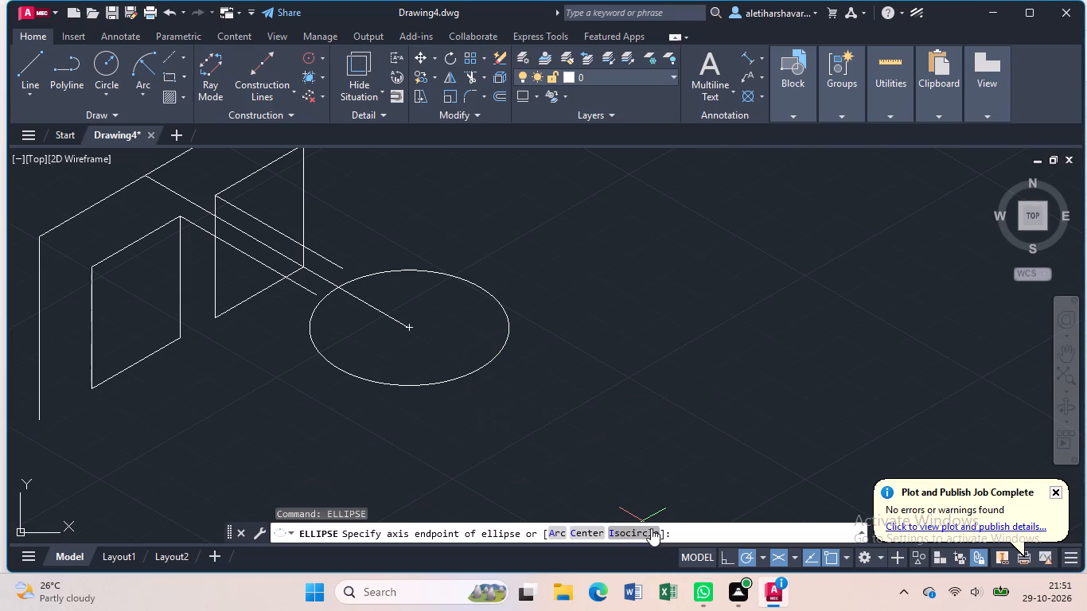
pyautogui.click(651, 534)
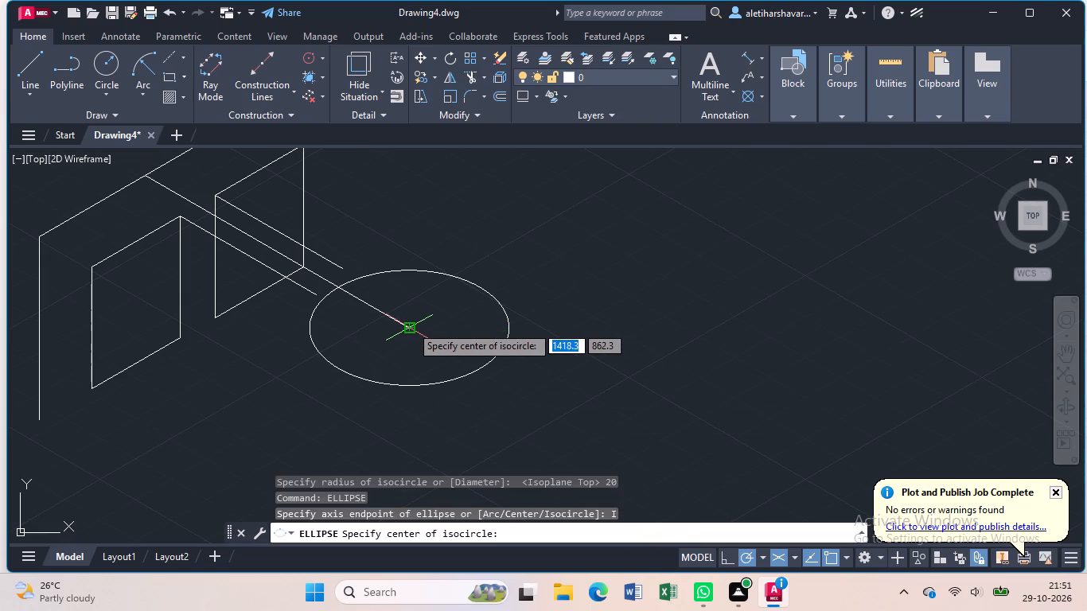
pyautogui.click(411, 325)
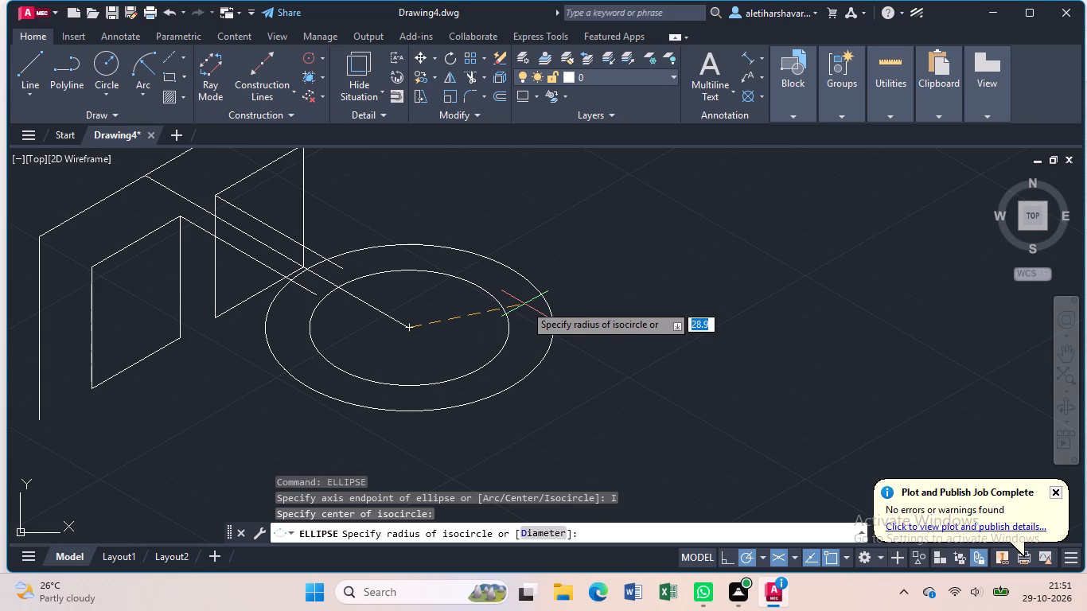
pyautogui.press('3')
pyautogui.press('0')
pyautogui.press('Return')
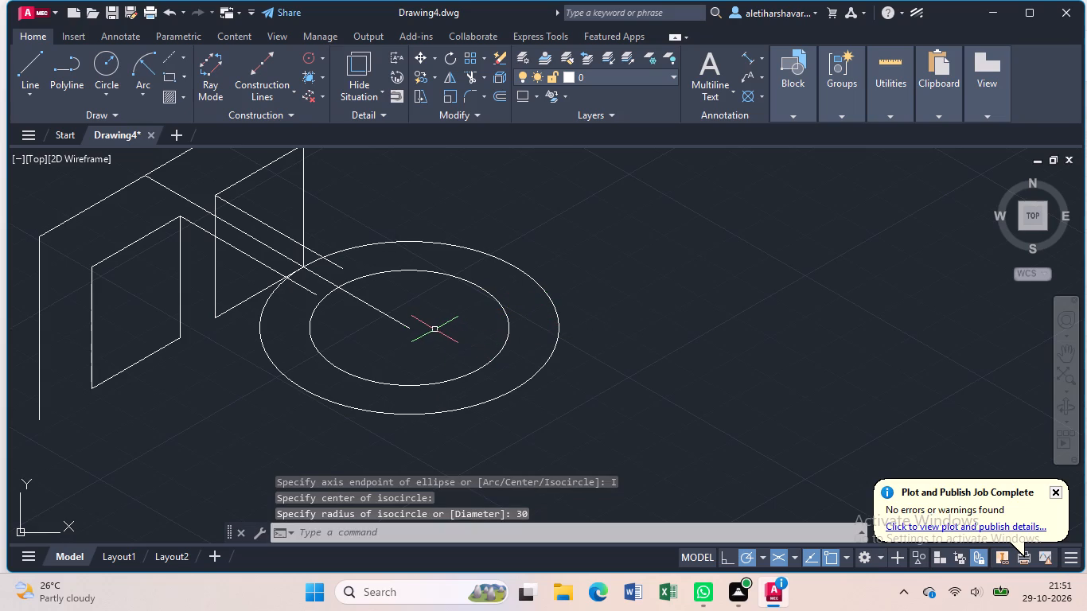
# Trim the two parallel 330° lines where they run past the outer isocircle.
pyautogui.scroll(2, 305, 301)
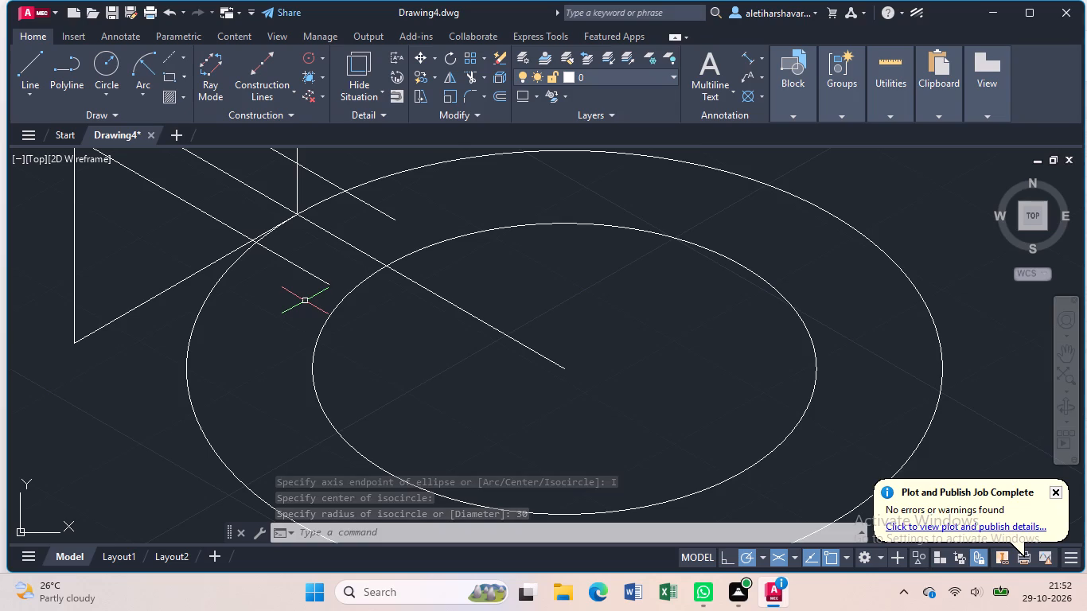
pyautogui.write('tr')
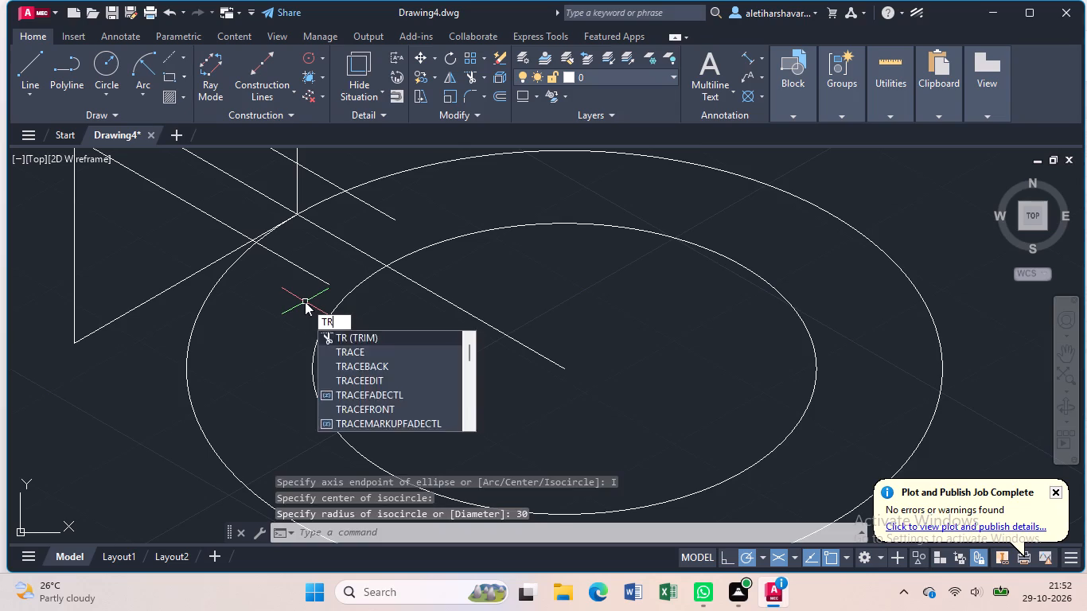
pyautogui.press('Return')
pyautogui.click(313, 274)
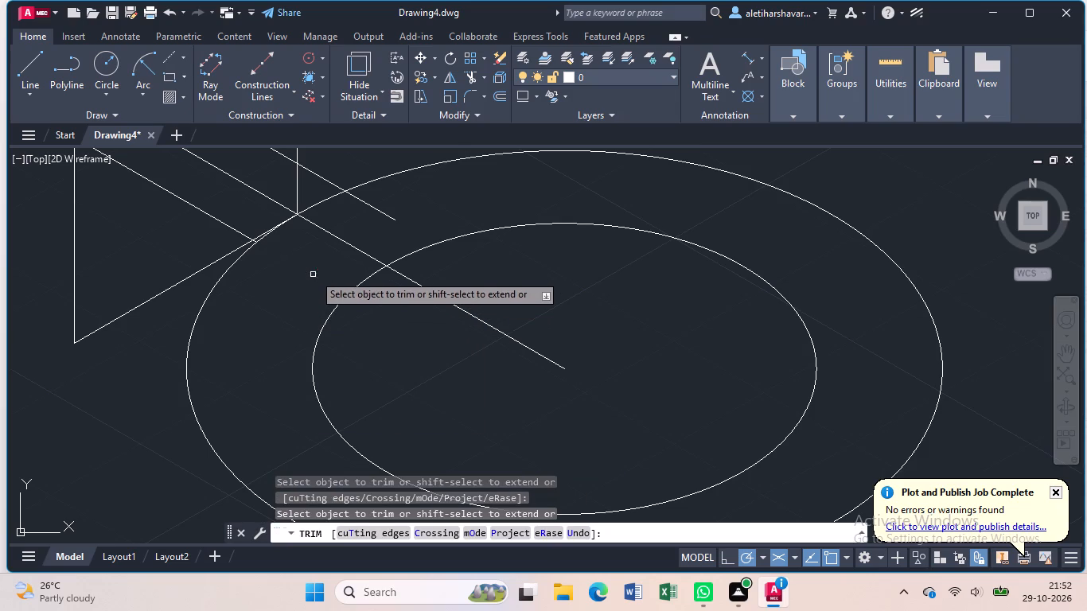
pyautogui.click(373, 210)
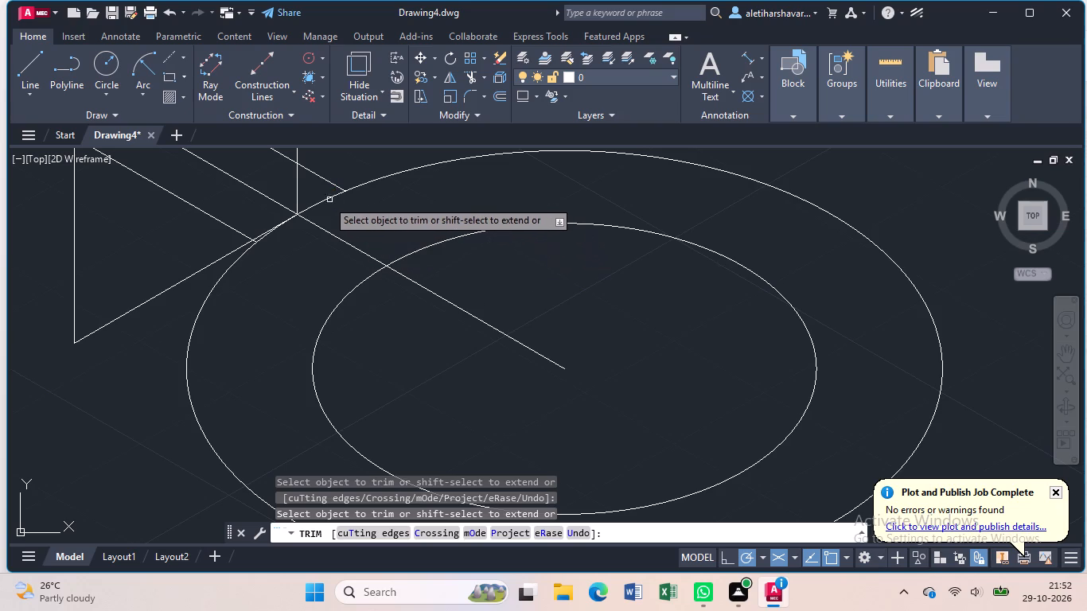
# Trim away the outer isocircle's arc between the two parallel 330° lines.
pyautogui.click(323, 198)
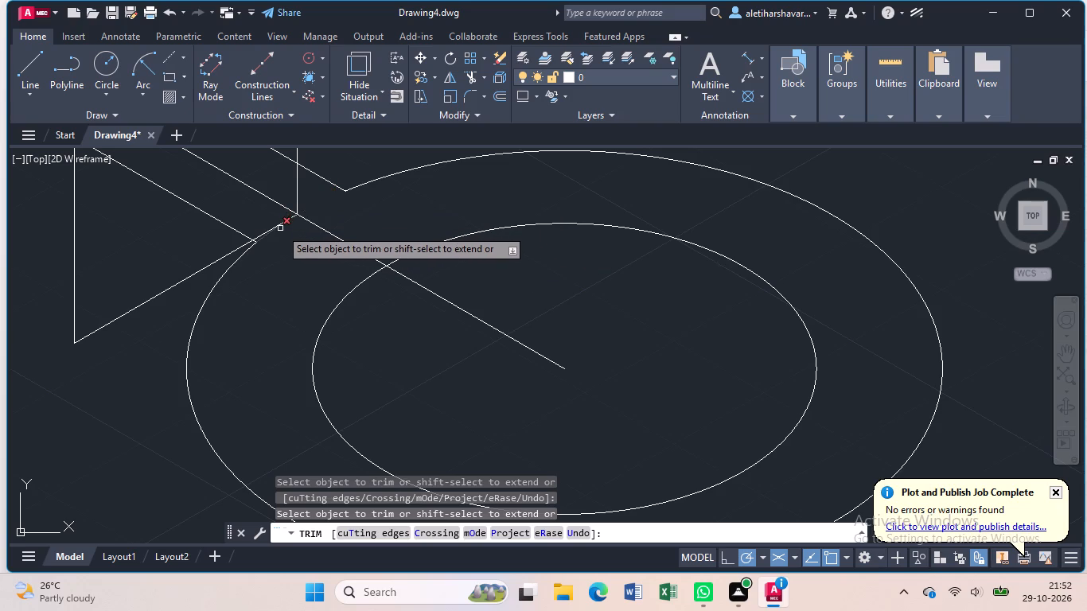
pyautogui.click(280, 229)
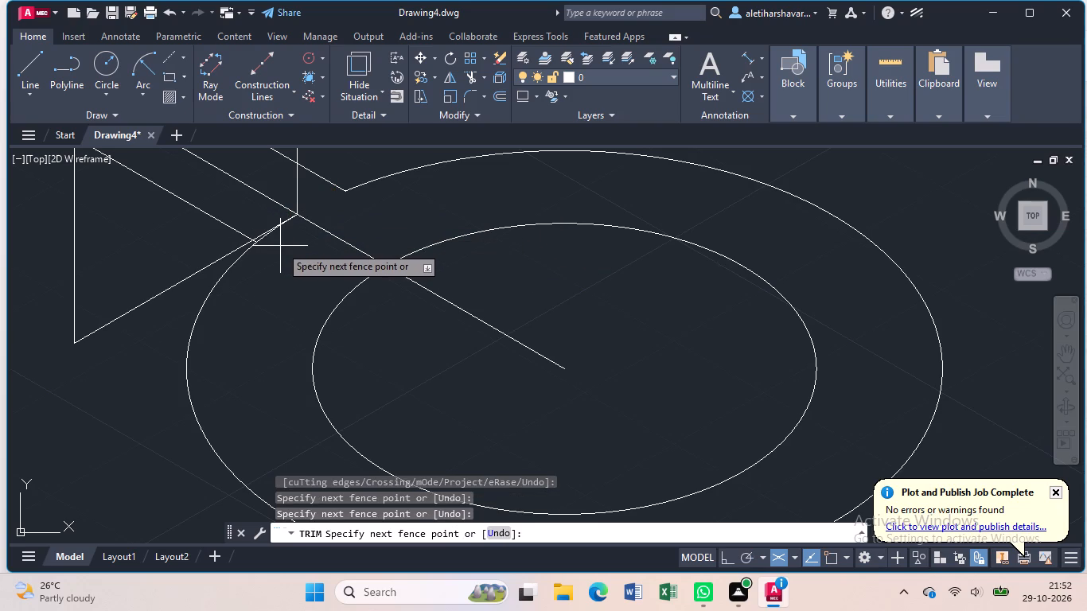
pyautogui.press('Escape')
pyautogui.scroll(1, 280, 244)
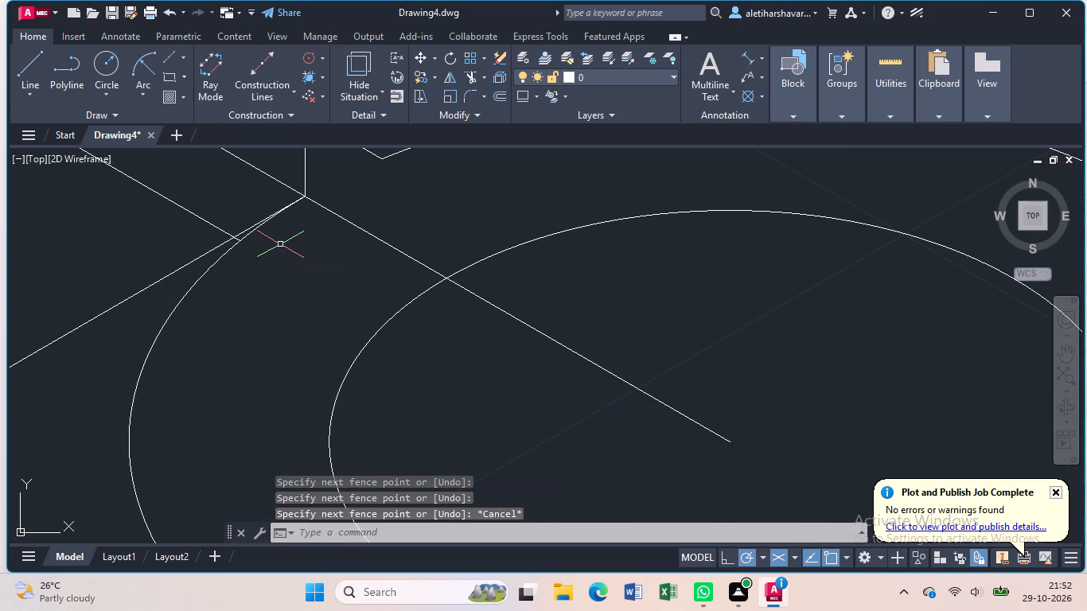
pyautogui.write('tr')
pyautogui.press('Return')
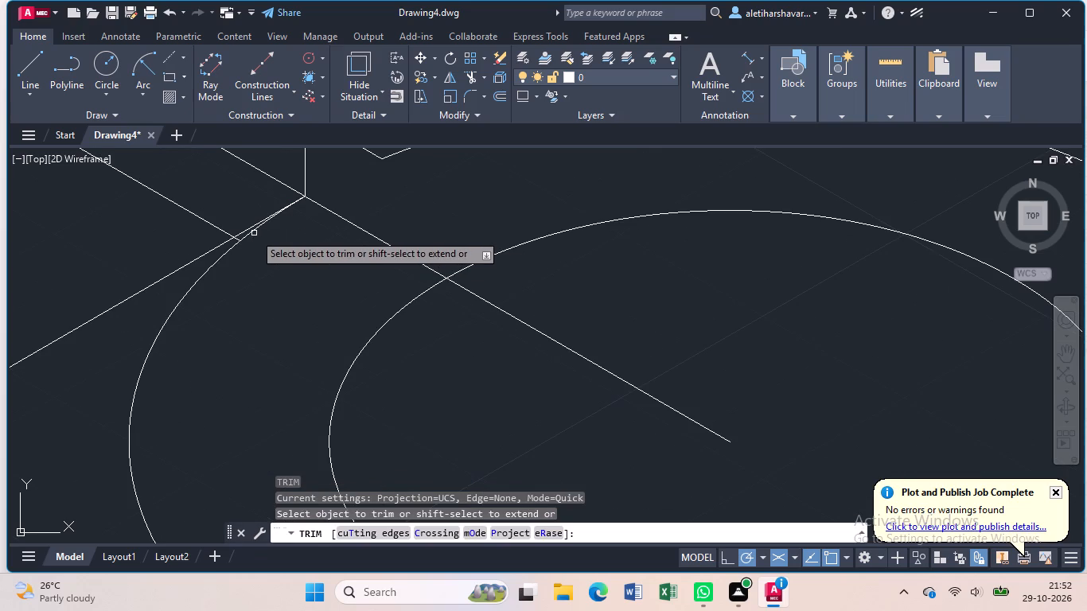
pyautogui.click(251, 232)
pyautogui.scroll(-3, 288, 247)
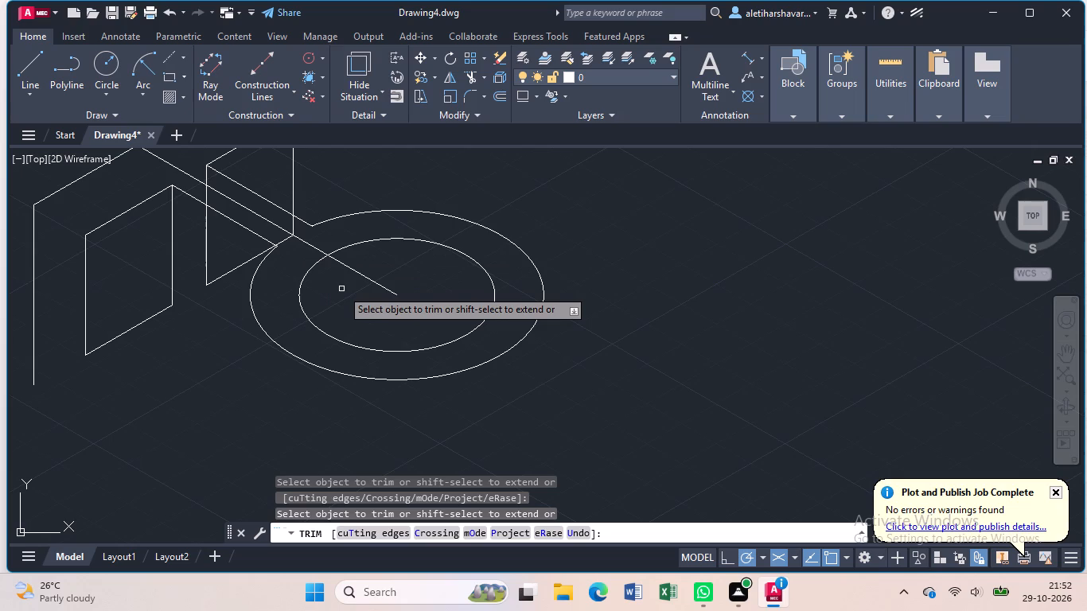
pyautogui.press('Escape')
# Draw a 60 mm line straight down from the common centre of the two isocircles.
pyautogui.press('l')
pyautogui.press('Return')
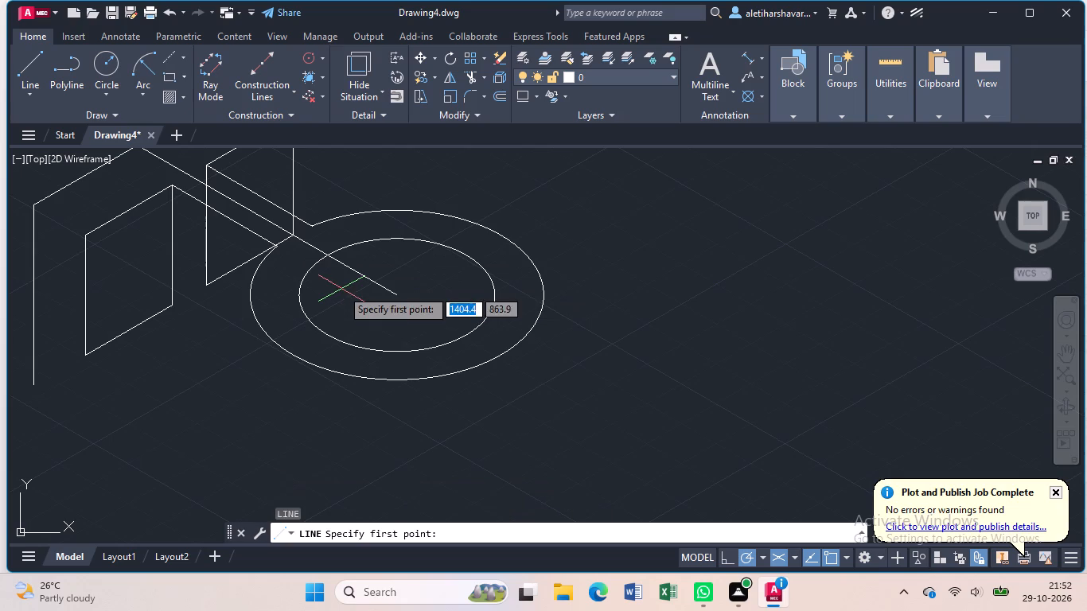
pyautogui.click(396, 295)
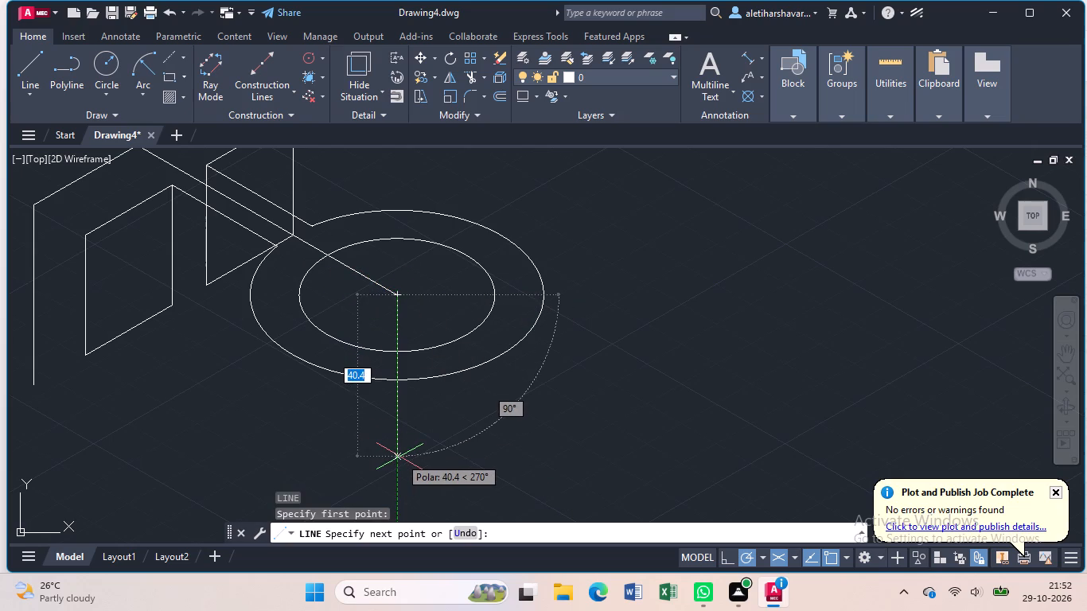
pyautogui.write('60')
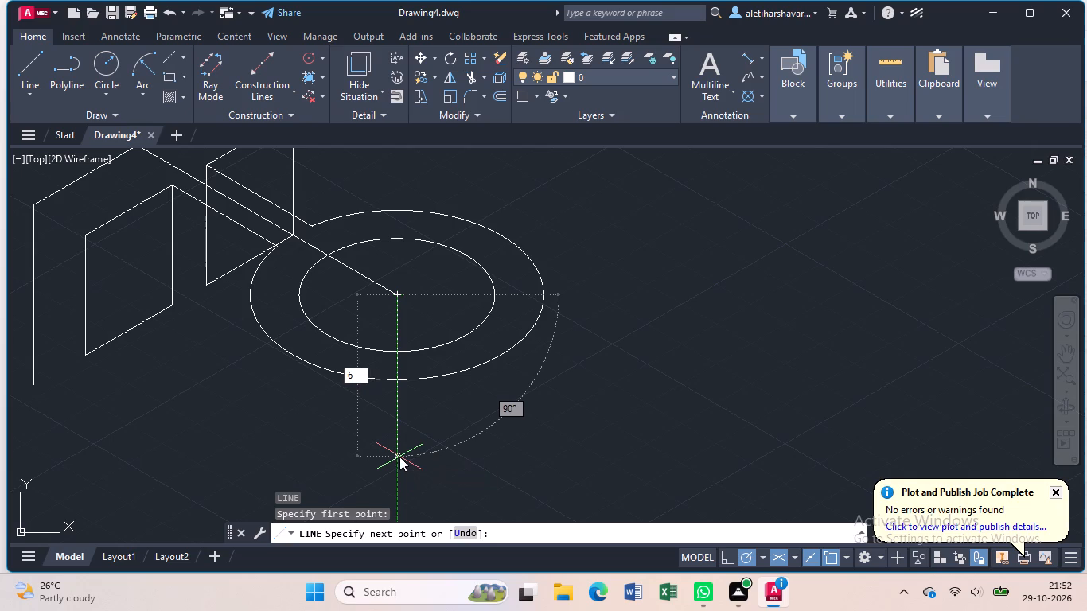
pyautogui.press('Return')
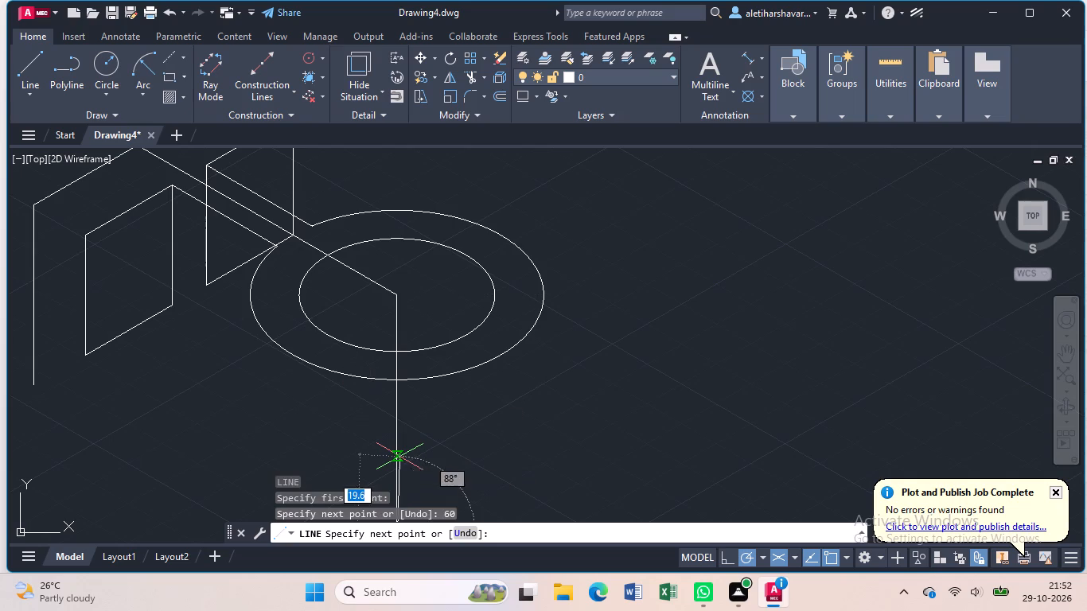
pyautogui.press('Escape')
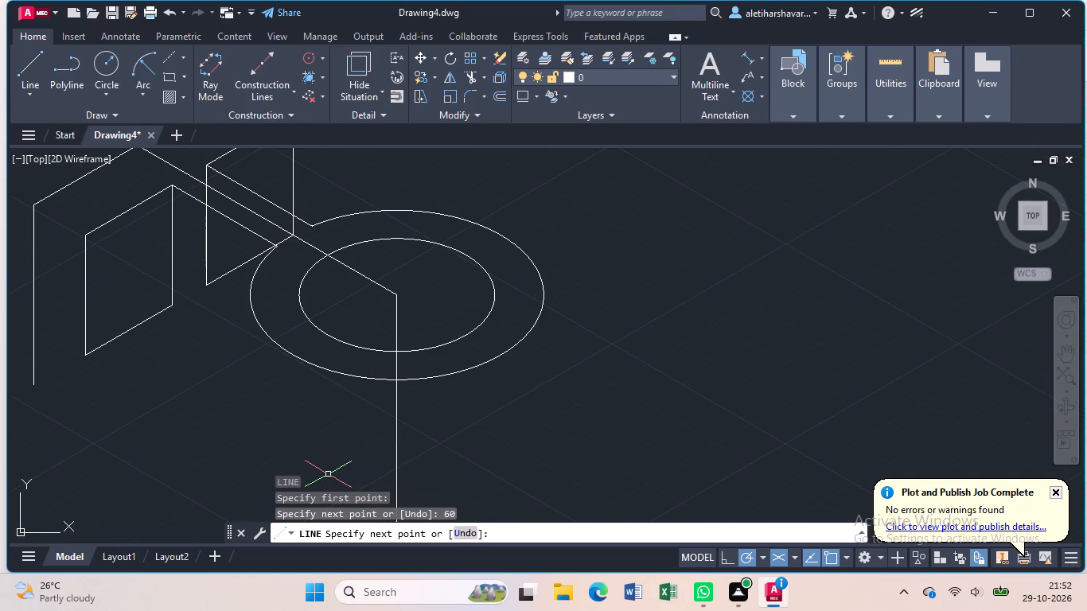
# Copy the trimmed outer isocircle from its centre to the lower end of the 60 mm vertical line.
pyautogui.moveTo(353, 459); pyautogui.dragTo(352, 283, button='middle')
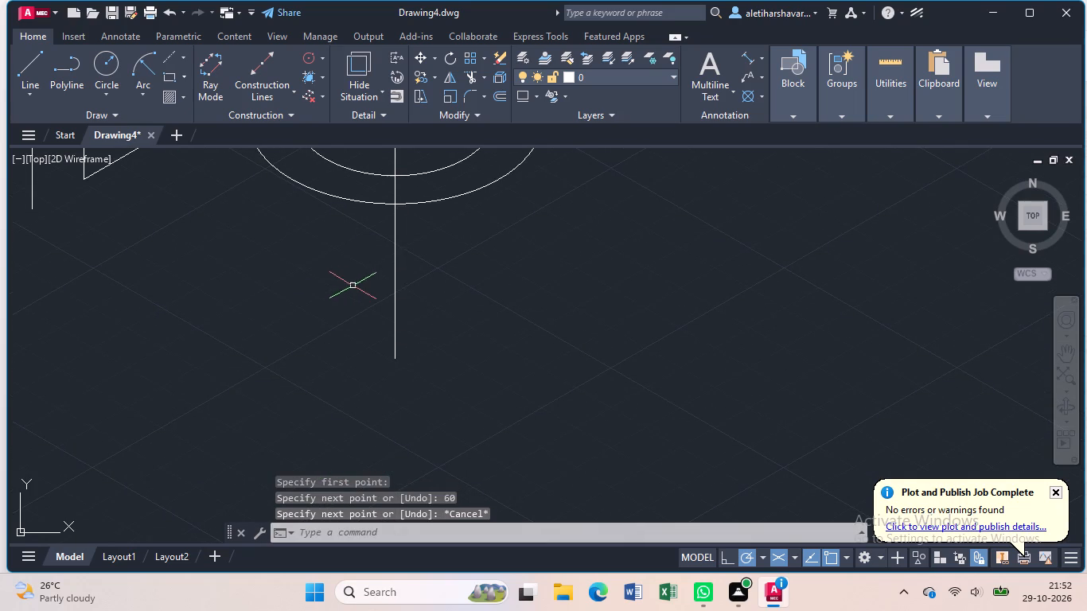
pyautogui.click(435, 201)
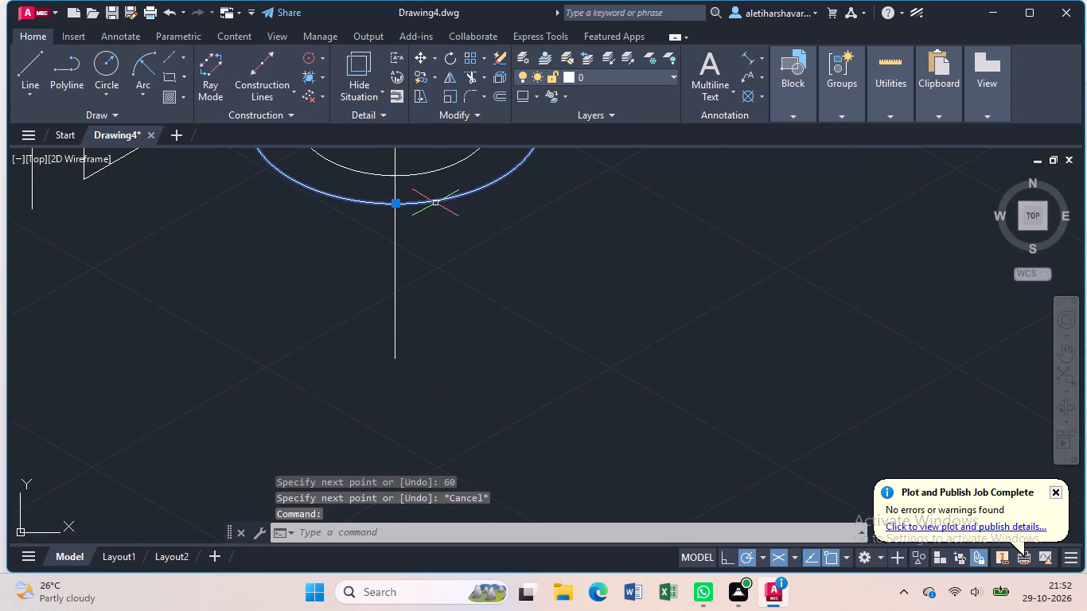
pyautogui.write('co')
pyautogui.press('Return')
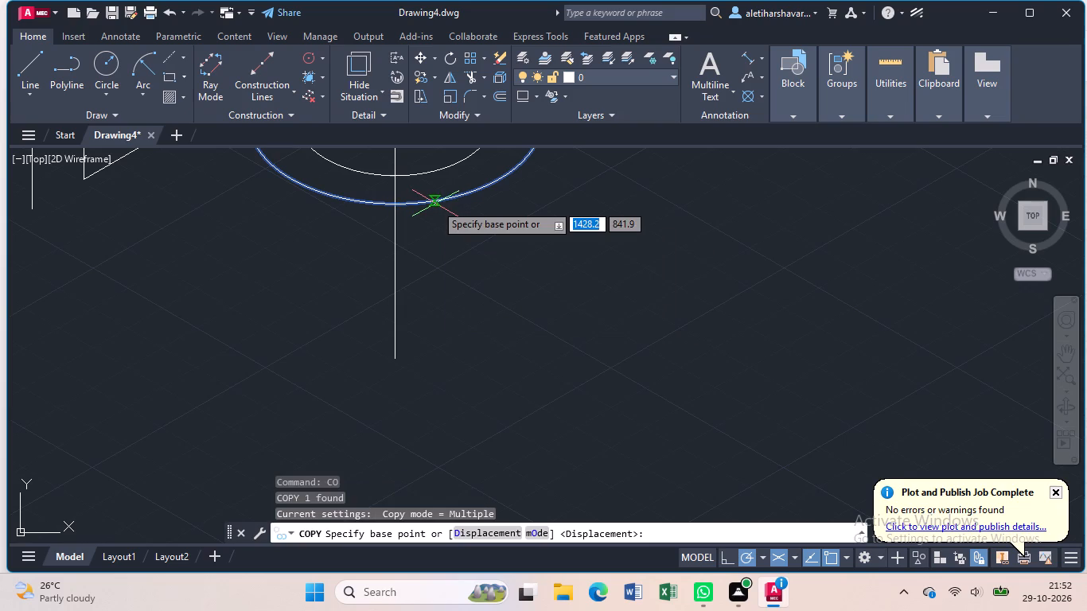
pyautogui.moveTo(434, 204); pyautogui.dragTo(445, 303, button='middle')
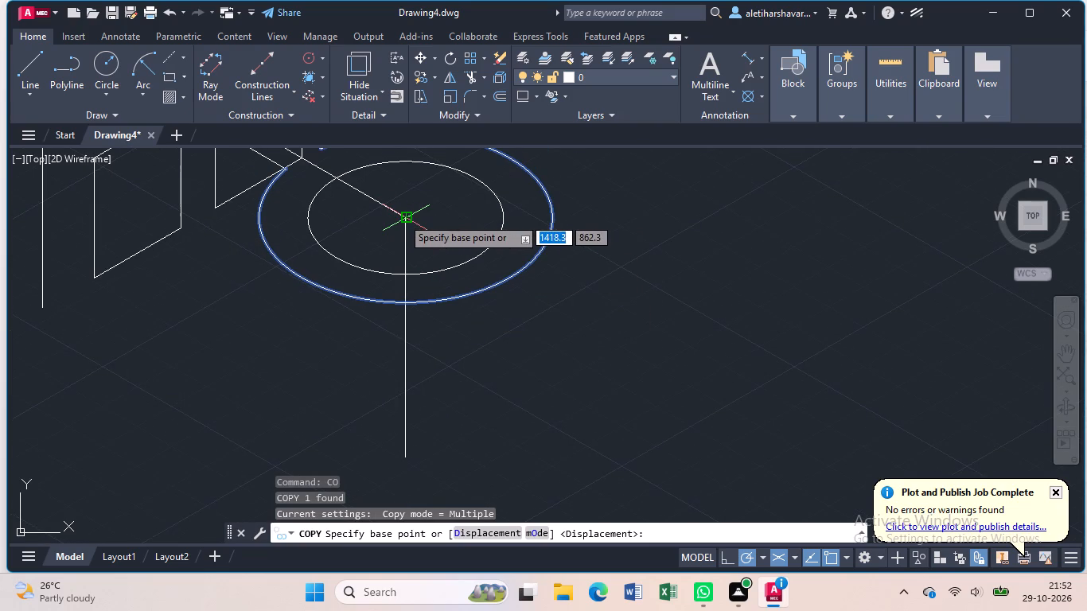
pyautogui.click(403, 216)
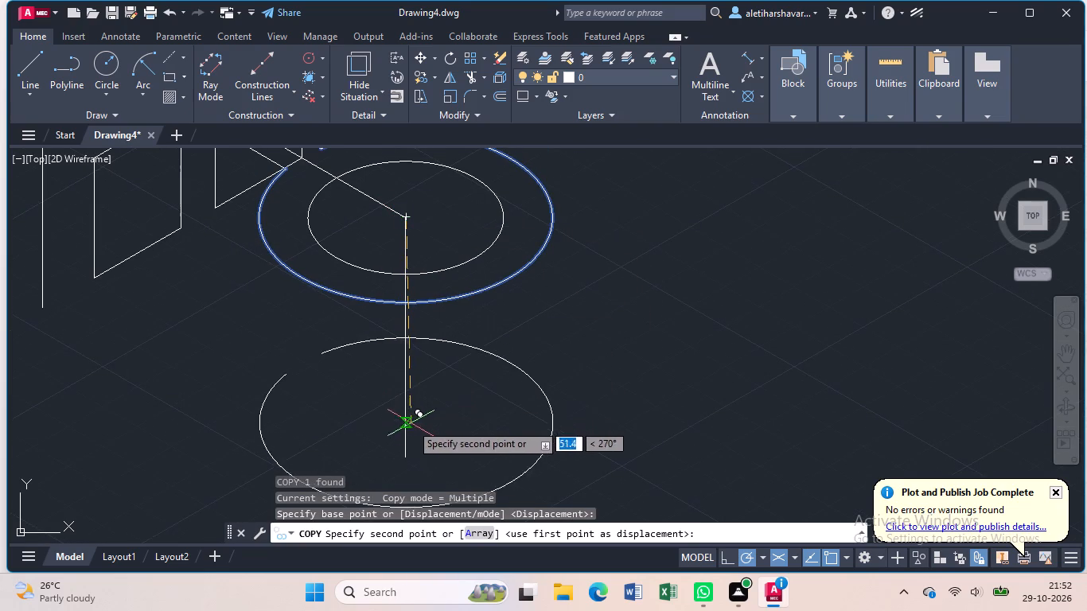
pyautogui.click(407, 455)
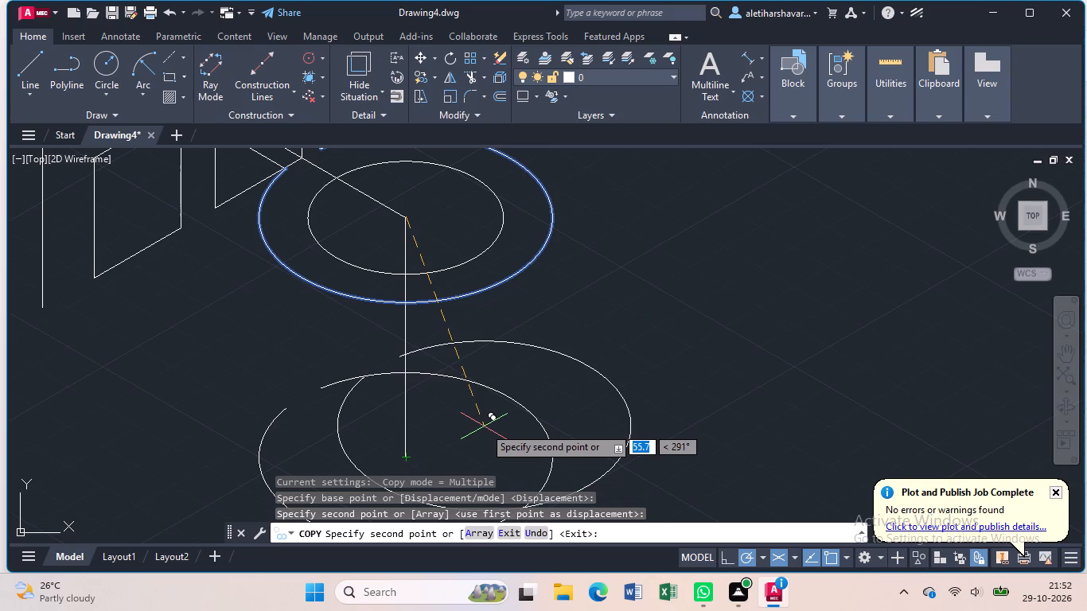
pyautogui.press('Escape')
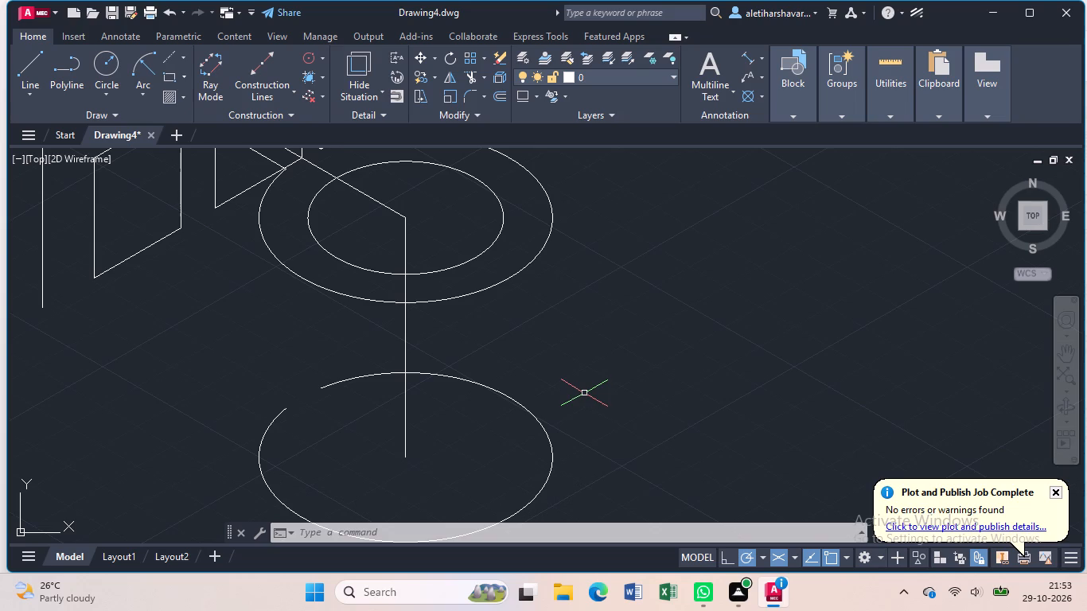
# Draw a line about 83 mm long at 330° from the lower end of the part's outermost vertical edge, ending inside the copied isocircle.
pyautogui.press('l')
pyautogui.press('Return')
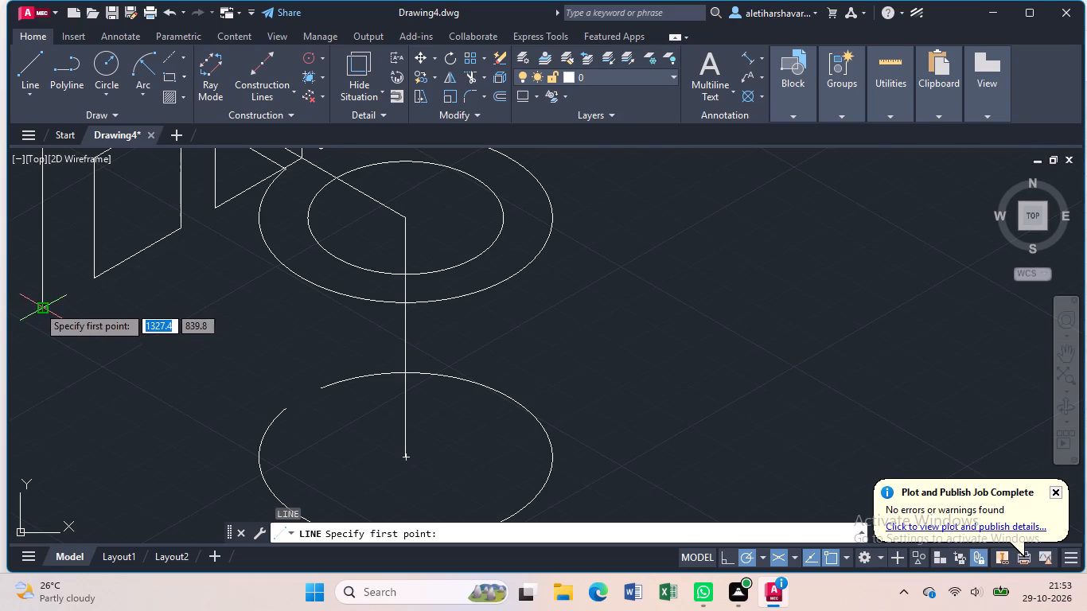
pyautogui.click(37, 305)
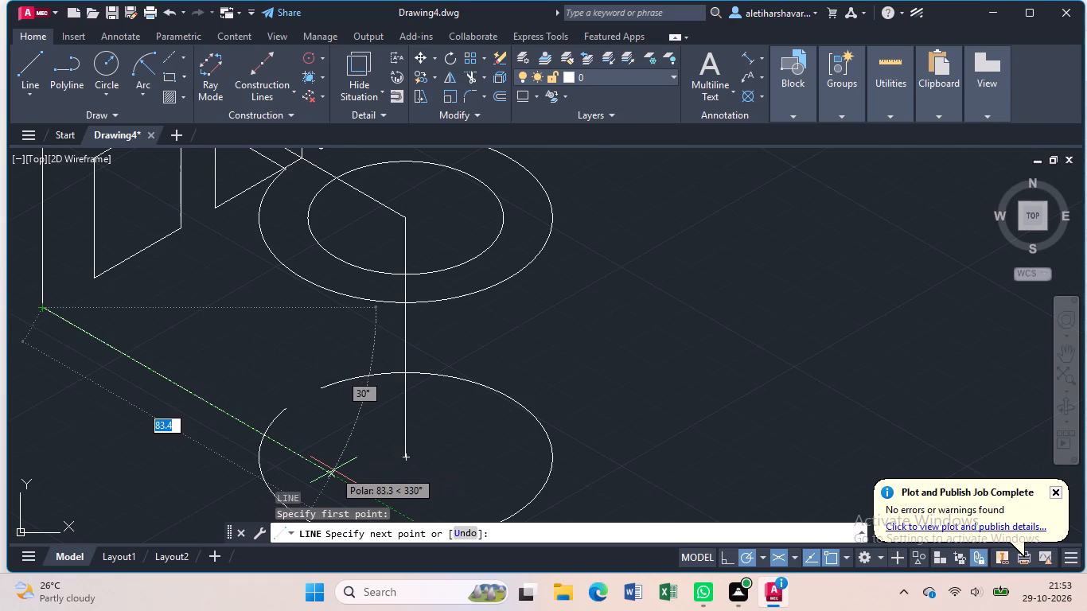
pyautogui.click(333, 470)
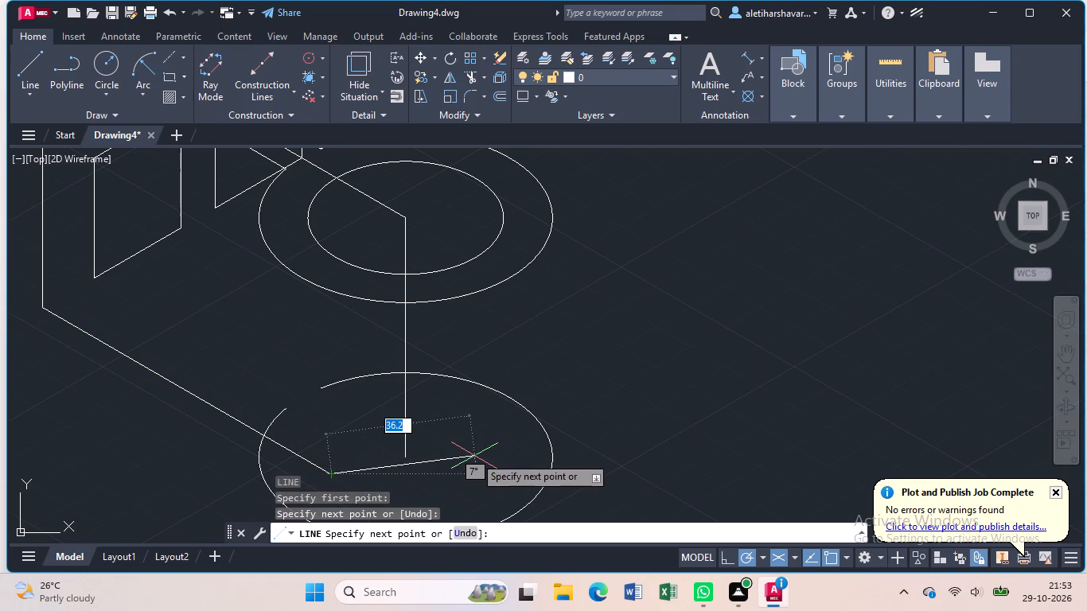
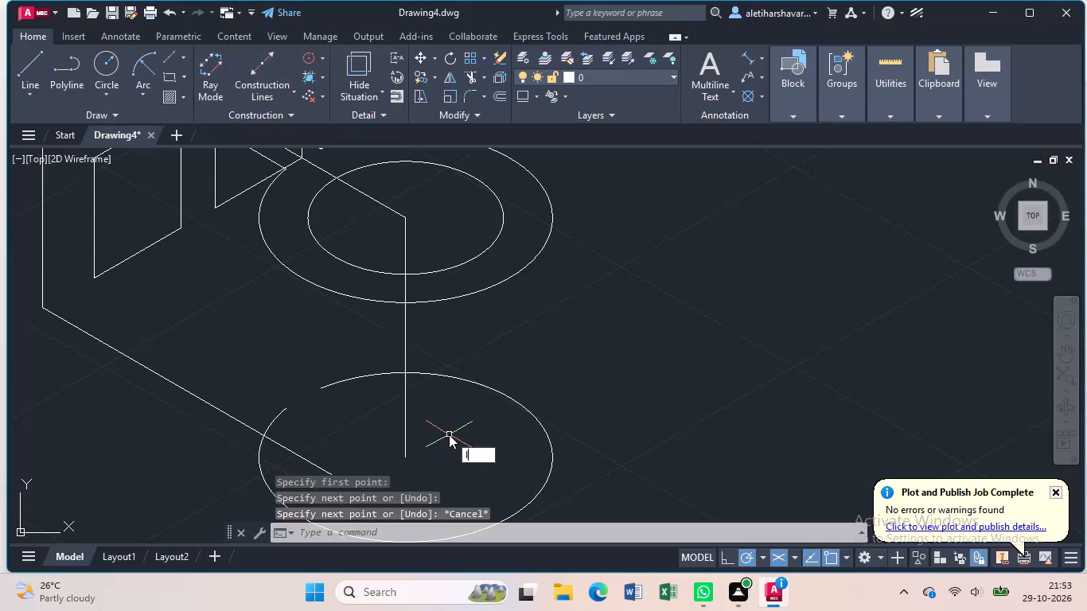
# Draw a line about 71 mm long at 330° from the lower end of the inner vertical edge, ending inside the lowest isocircle.
pyautogui.press('Return')
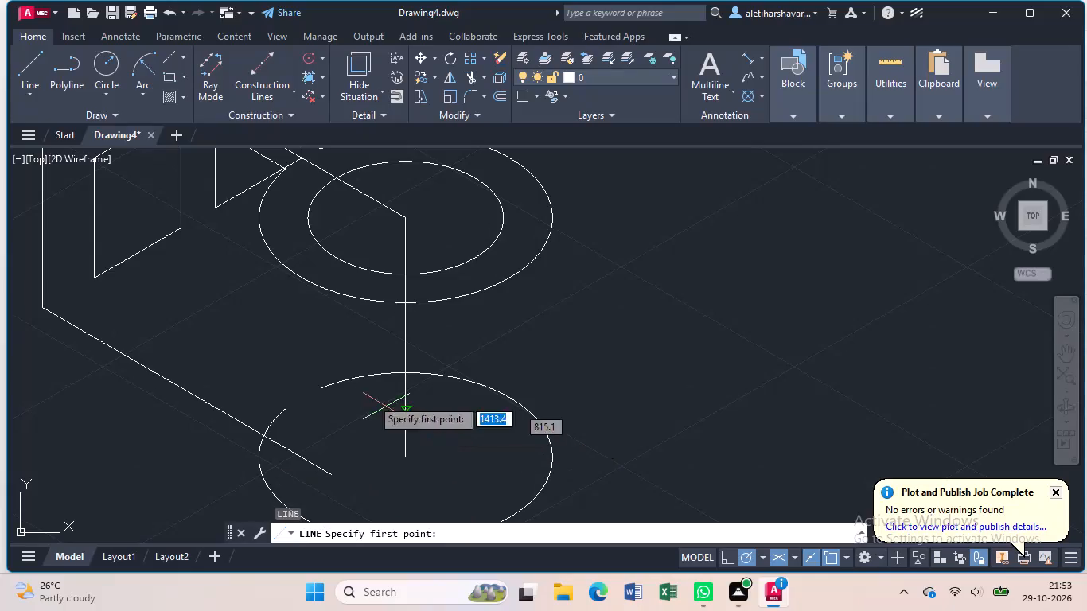
pyautogui.click(97, 275)
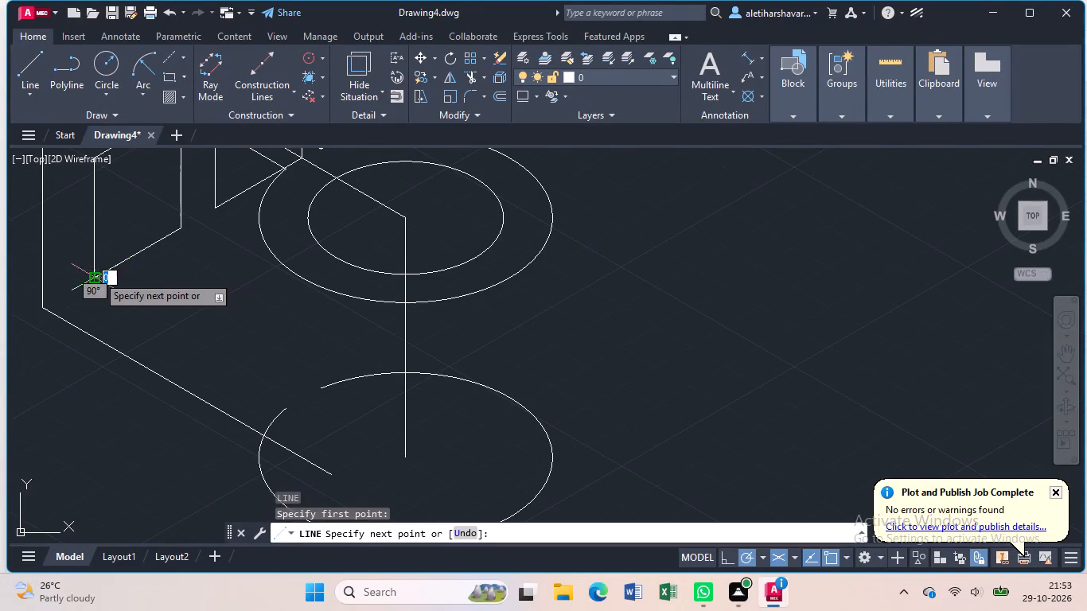
pyautogui.click(344, 418)
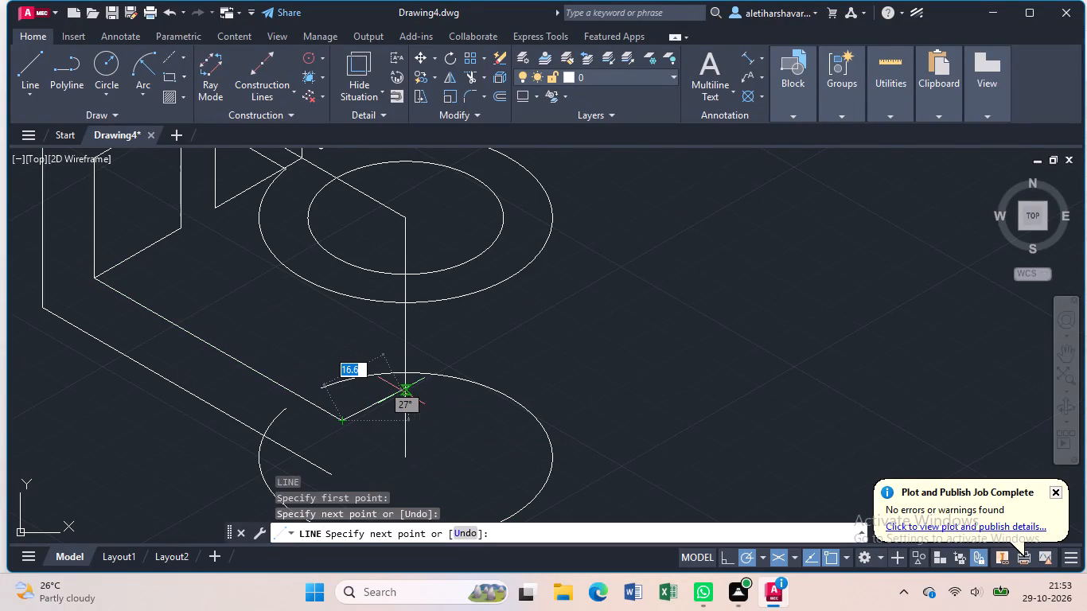
pyautogui.press('Escape')
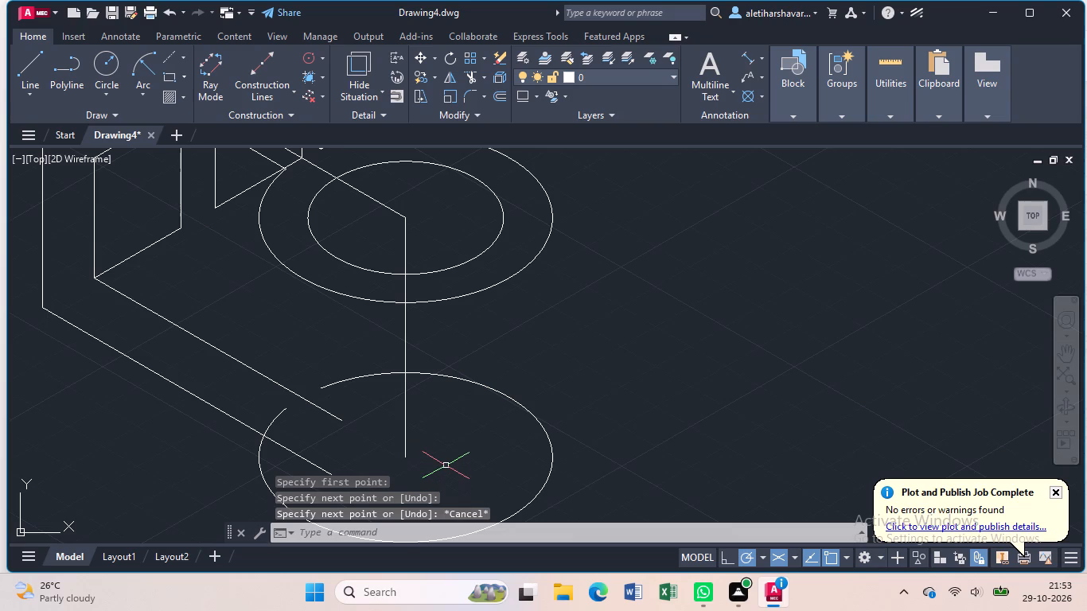
# Draw connected helper lines from the isocircles' common centre: 45 mm down, about 13 mm at 330°, 15 mm up, about 19 mm at 150°.
pyautogui.moveTo(446, 465); pyautogui.dragTo(450, 376, button='middle')
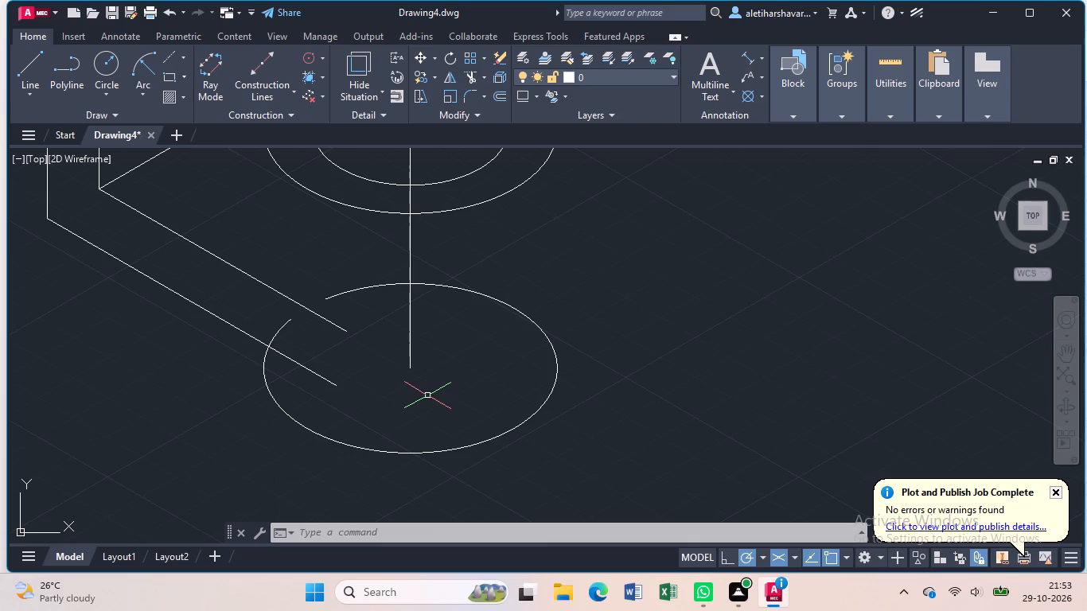
pyautogui.moveTo(479, 325); pyautogui.dragTo(480, 384, button='middle')
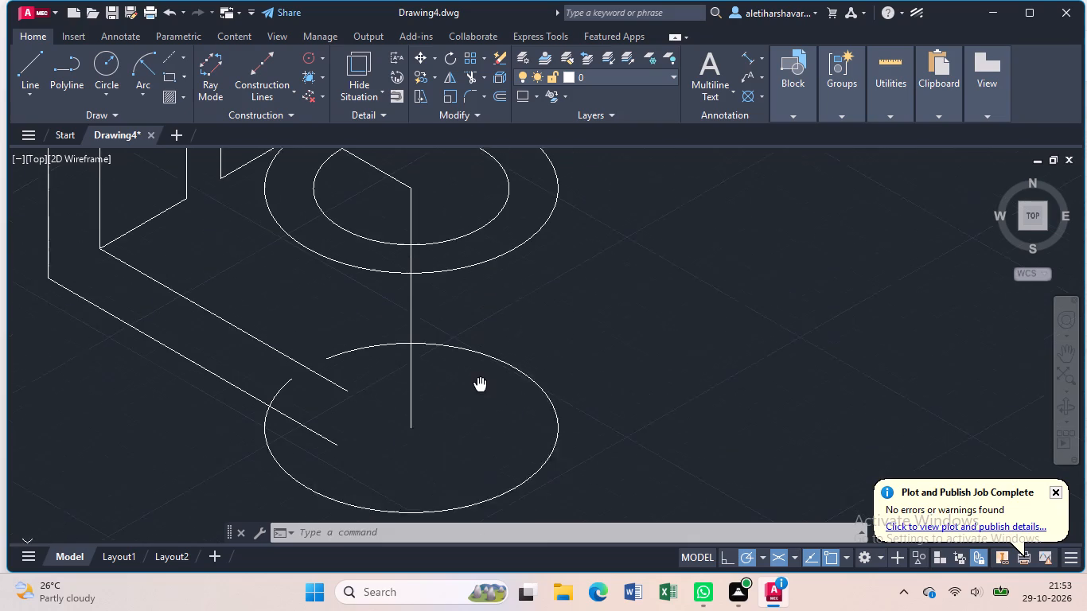
pyautogui.moveTo(480, 384); pyautogui.dragTo(480, 433, button='middle')
pyautogui.press('l')
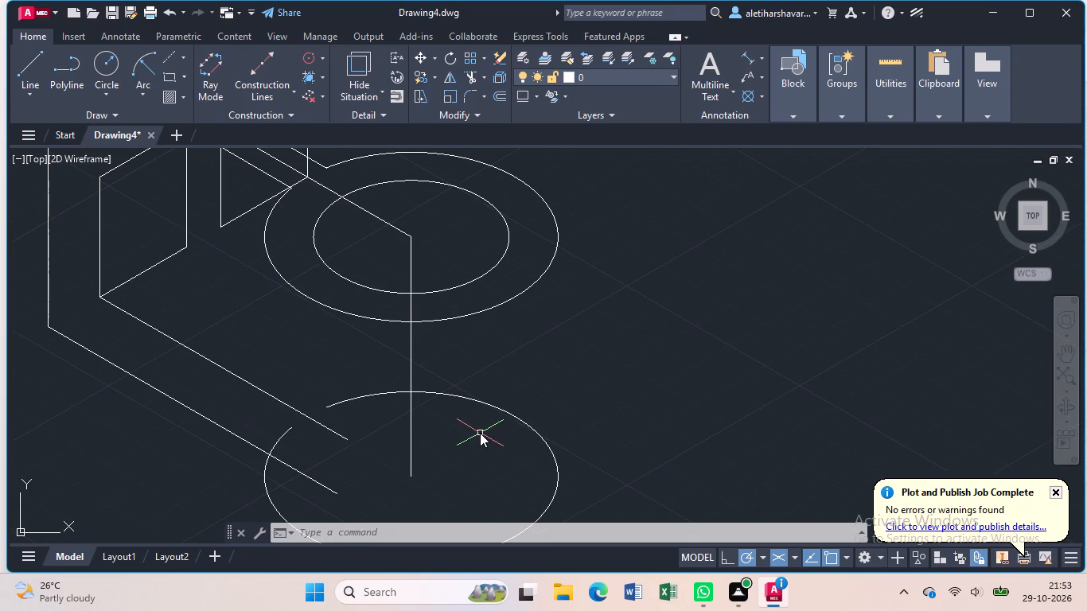
pyautogui.press('Return')
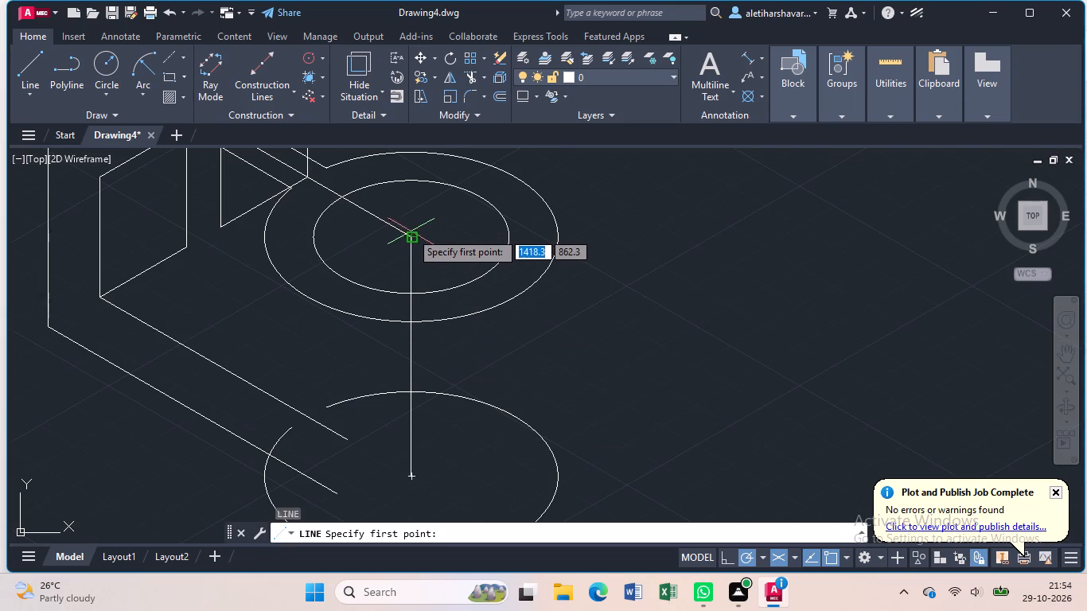
pyautogui.click(412, 235)
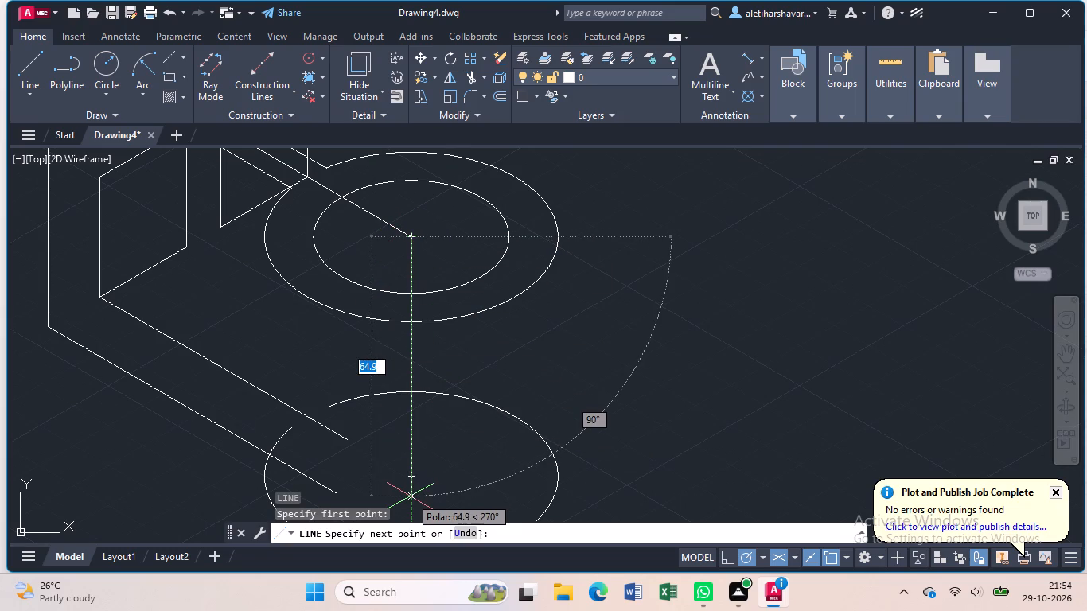
pyautogui.write('45')
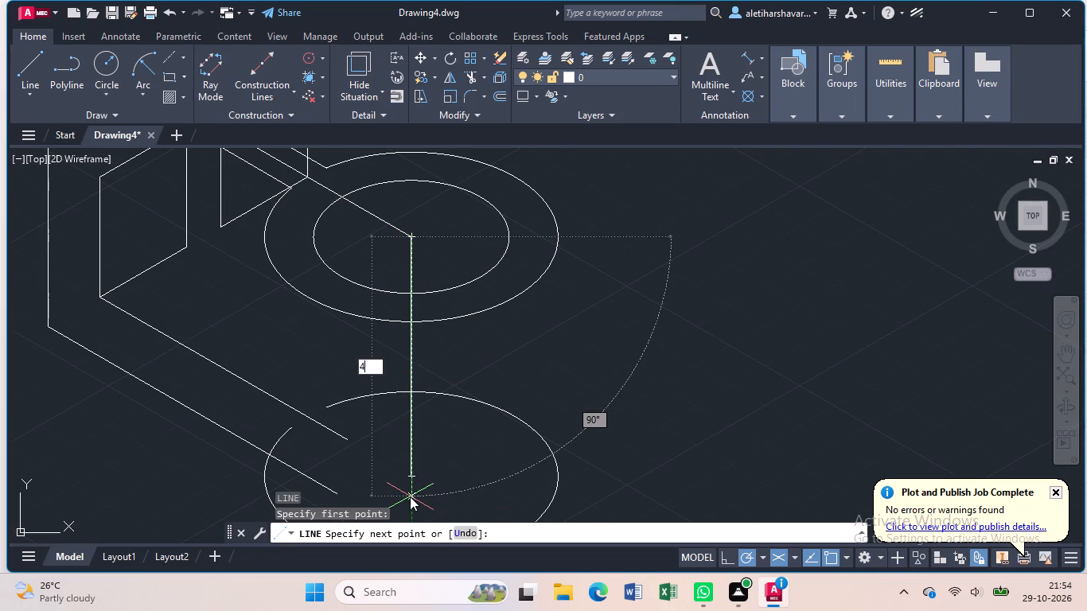
pyautogui.press('Return')
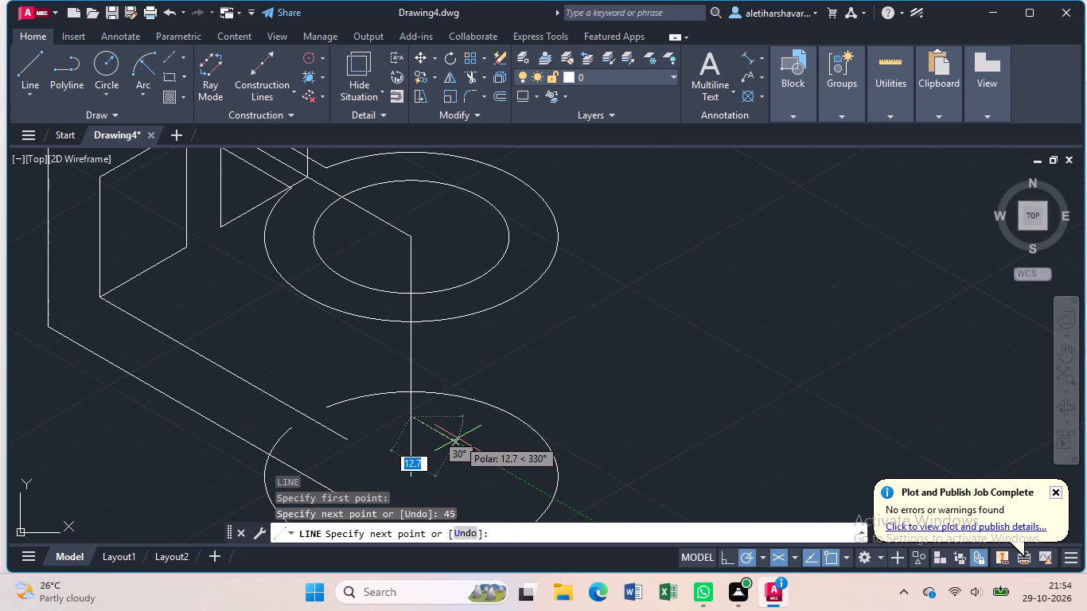
pyautogui.click(458, 438)
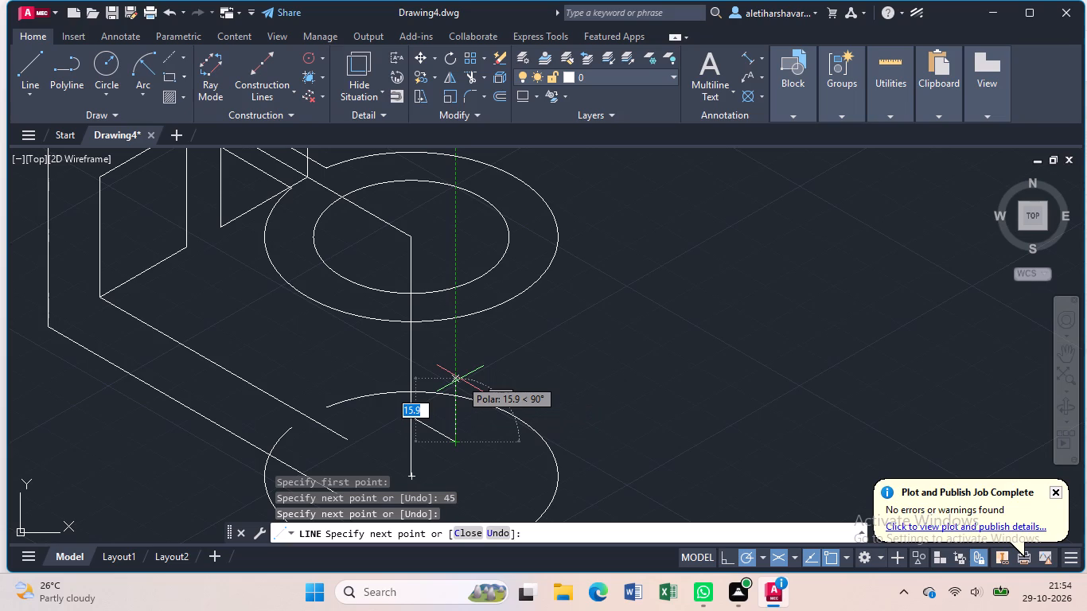
pyautogui.press('1')
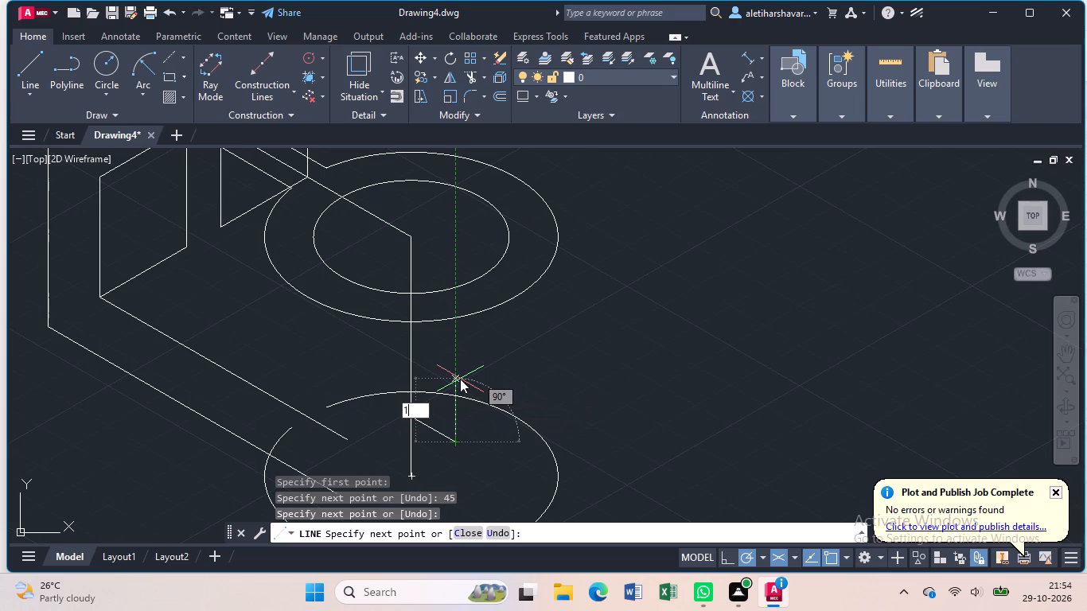
pyautogui.press('4')
pyautogui.press('BackSpace')
pyautogui.press('5')
pyautogui.press('Return')
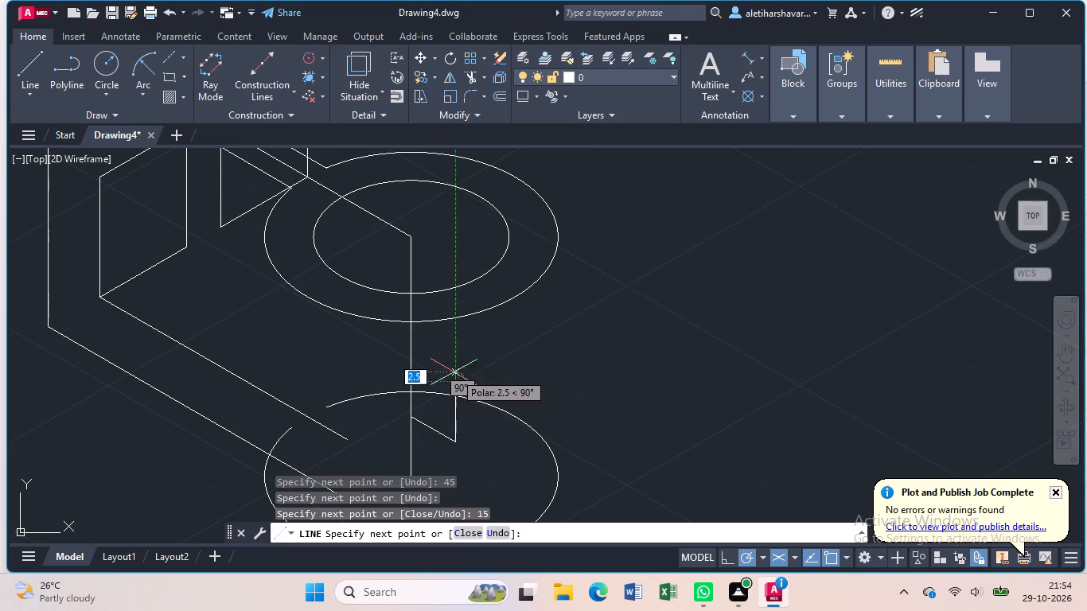
pyautogui.click(388, 348)
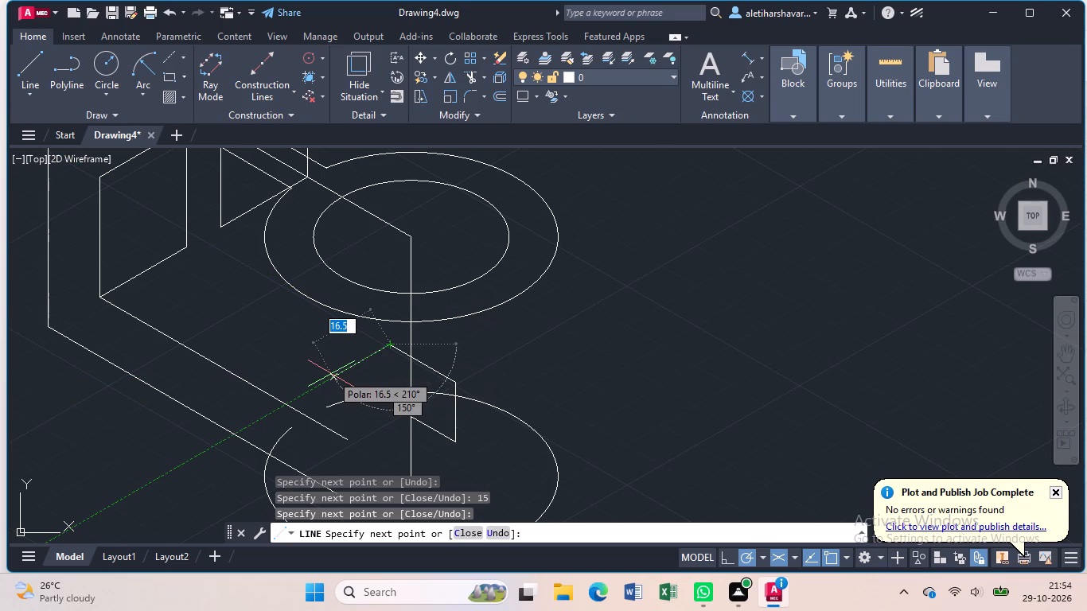
pyautogui.press('Escape')
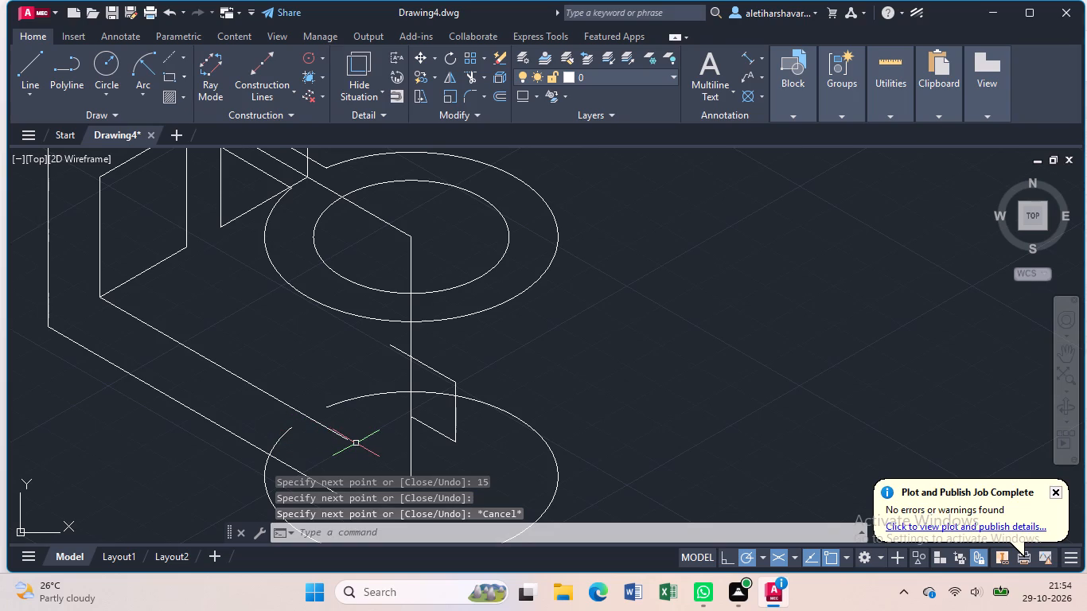
# Copy the trimmed outer isocircle from its centre to the two points where the helper lines meet the vertical centre line.
pyautogui.moveTo(356, 443); pyautogui.dragTo(354, 392, button='middle')
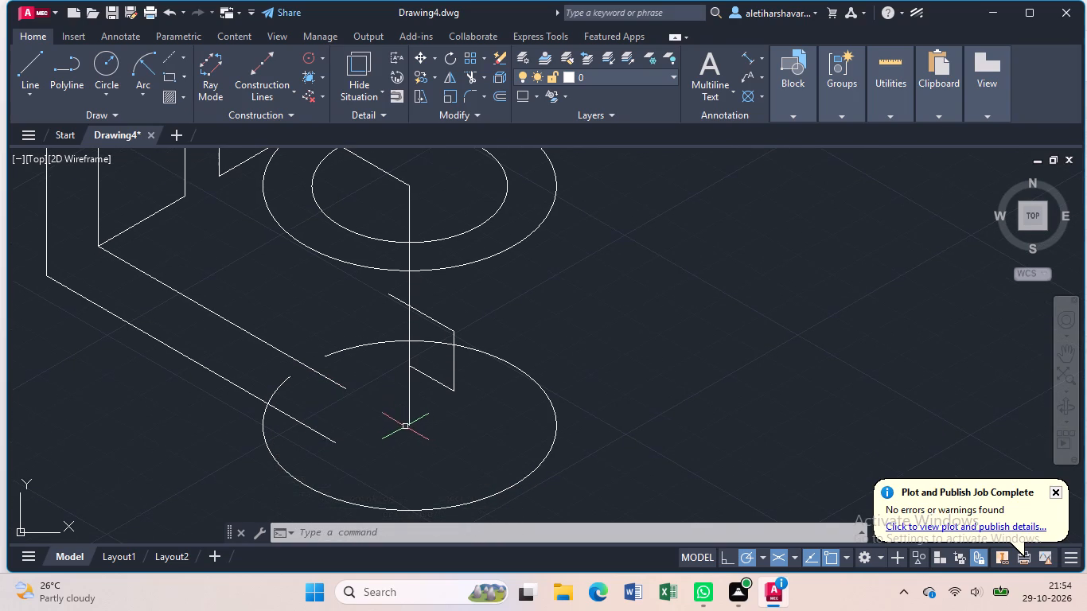
pyautogui.click(347, 264)
pyautogui.write('co')
pyautogui.press('Return')
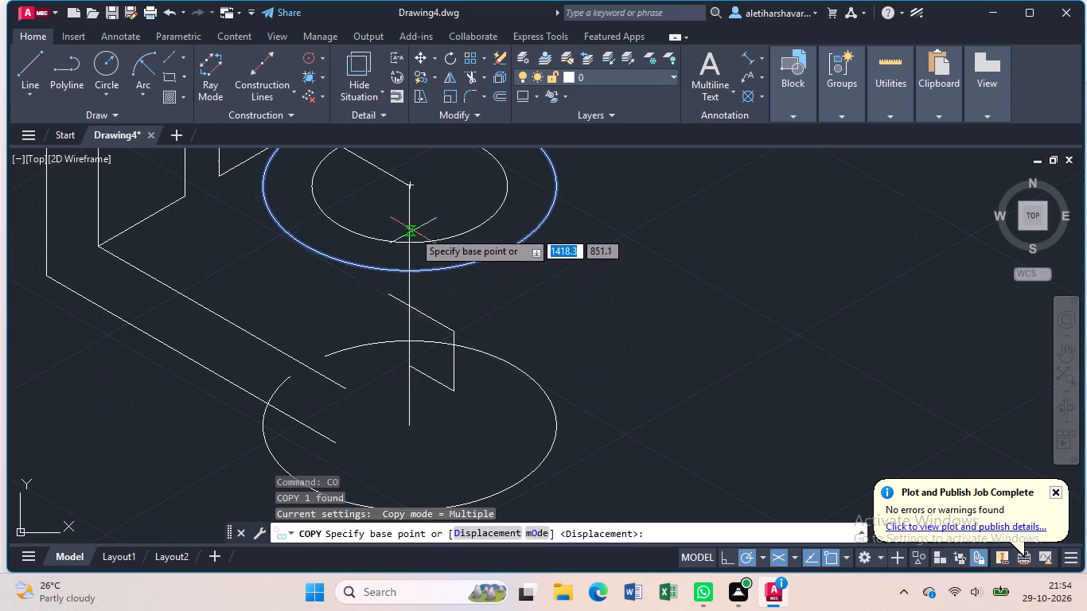
pyautogui.click(411, 187)
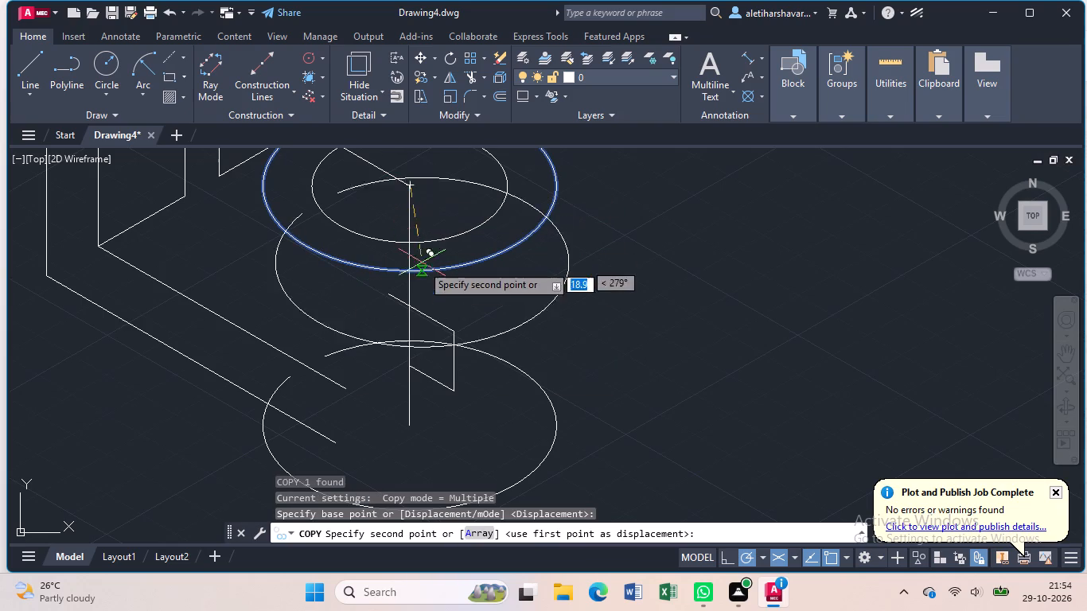
pyautogui.click(414, 303)
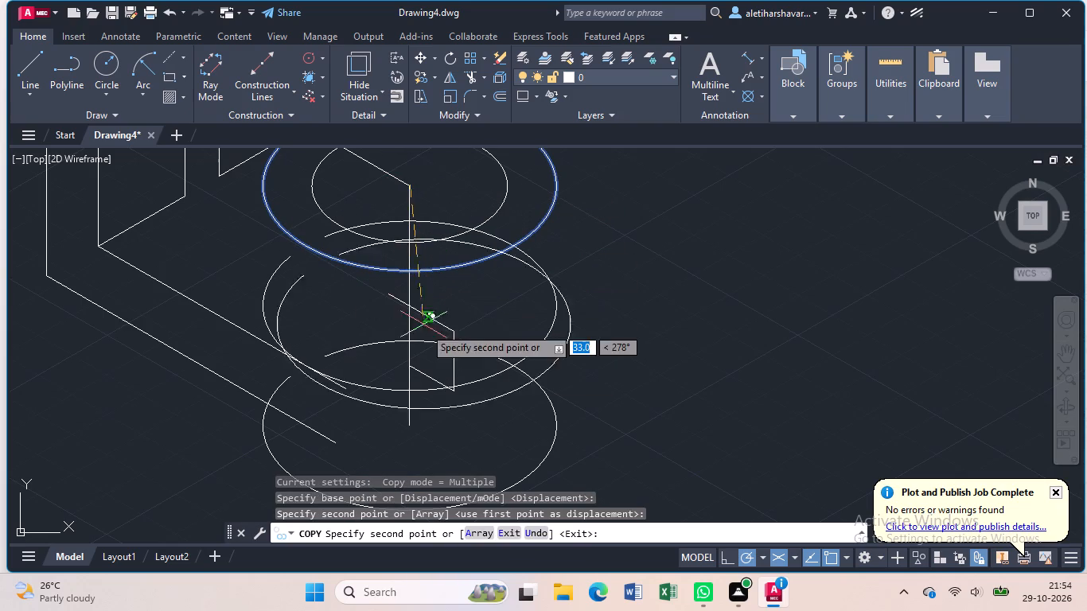
pyautogui.click(413, 371)
pyautogui.press('Escape')
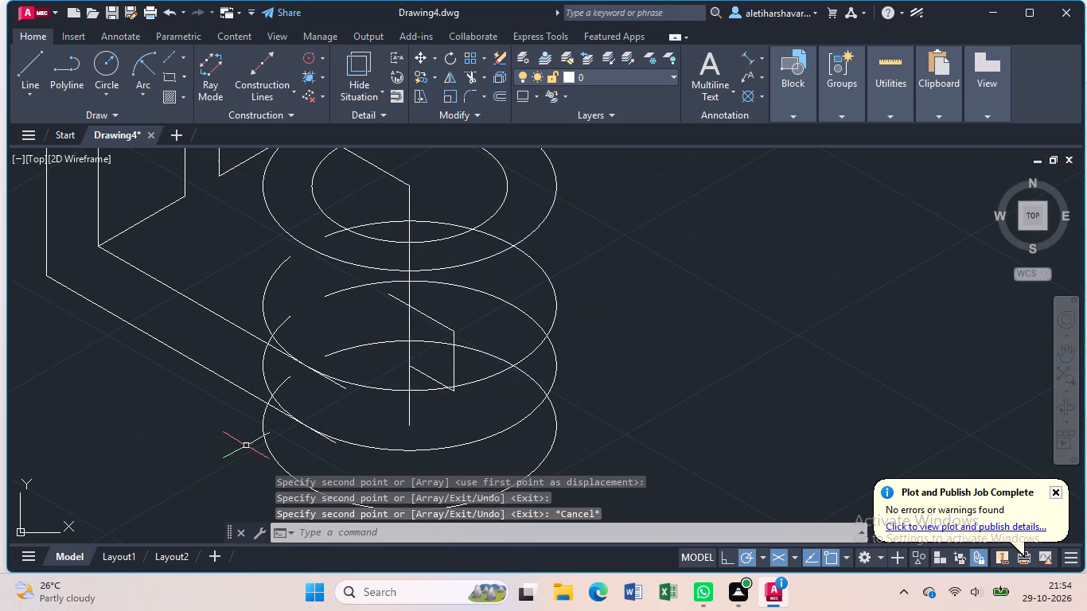
# Trim the ends of the two long lower 330° lines that extend inside the two intermediate isocircle copies.
pyautogui.write('tr')
pyautogui.press('Return')
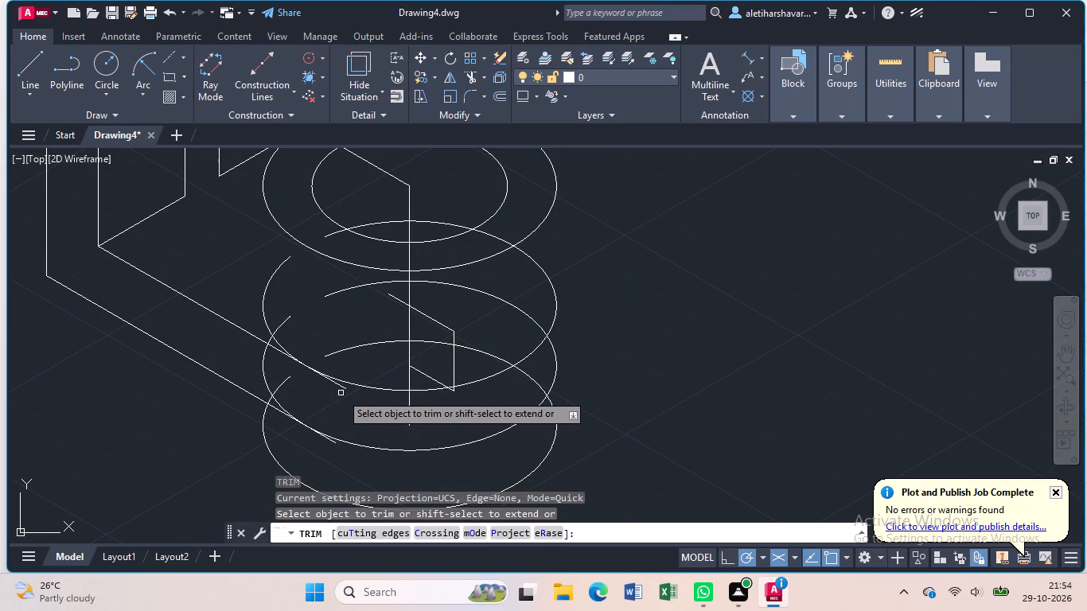
pyautogui.click(341, 389)
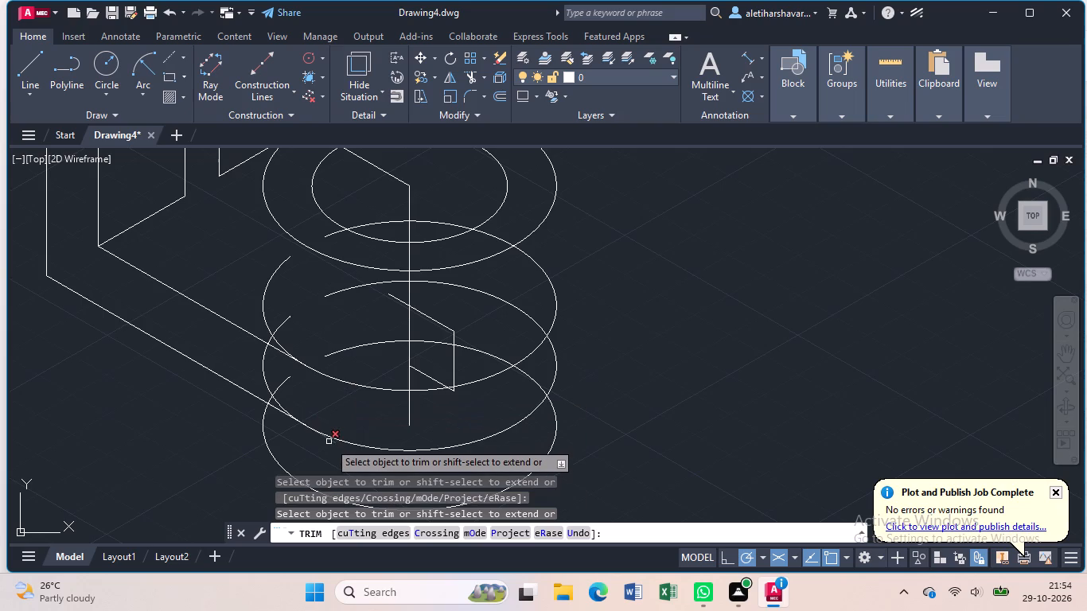
pyautogui.click(329, 442)
# Trim the two intermediate isocircle copies' arcs on the part's side, plus the lower copy's back arc up to the vertical centre line.
pyautogui.click(261, 363)
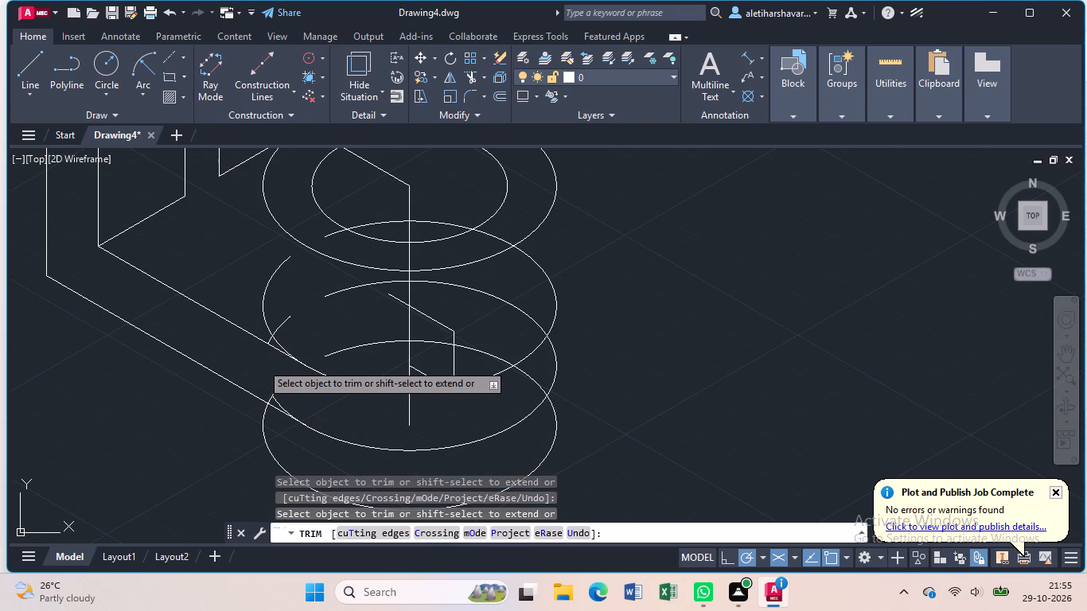
pyautogui.click(279, 399)
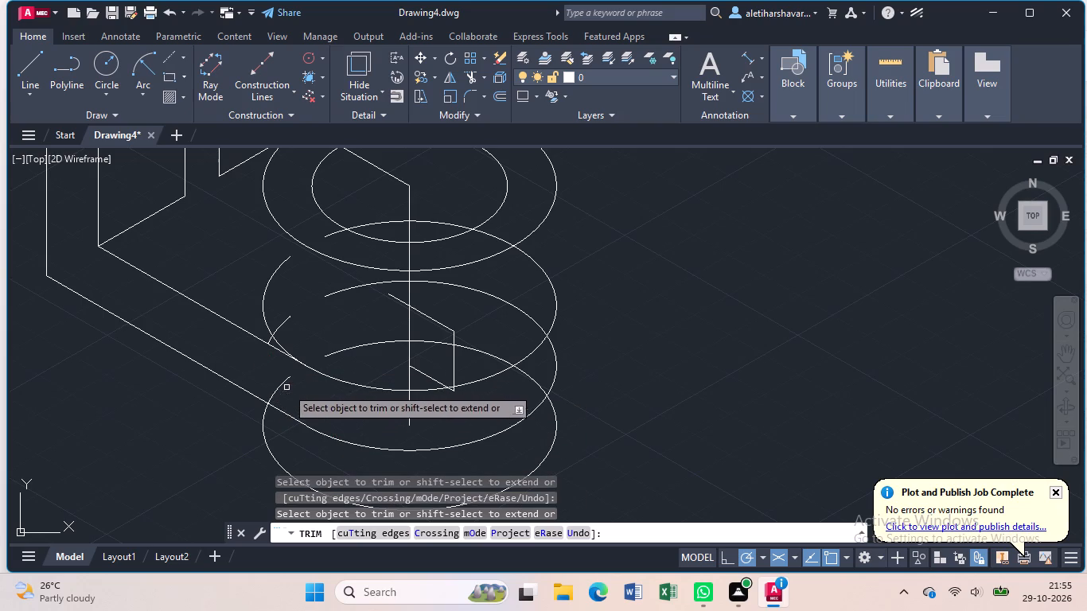
pyautogui.click(281, 319)
pyautogui.click(288, 332)
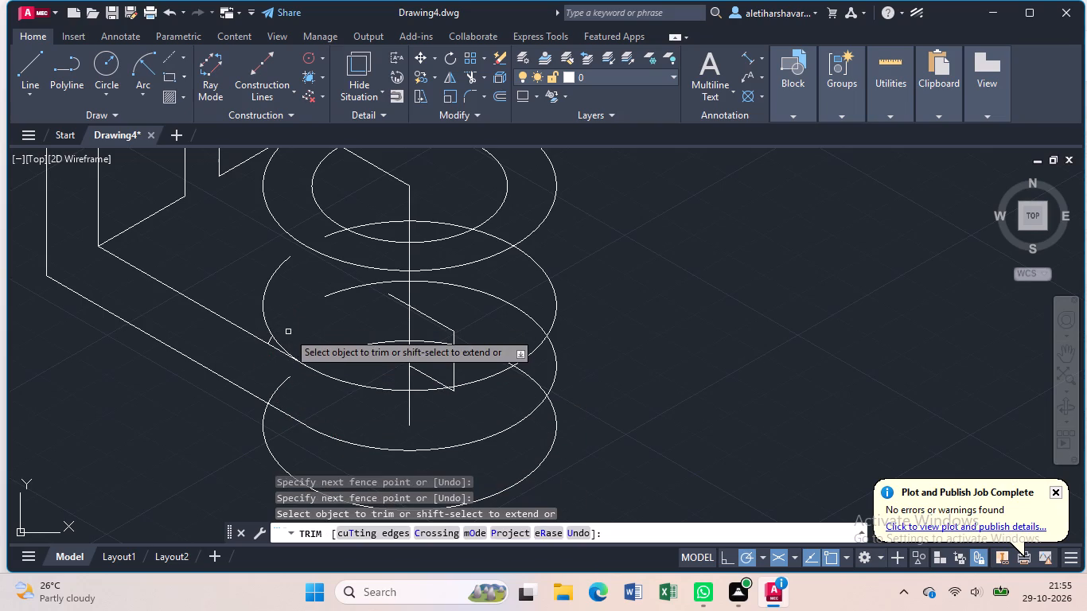
pyautogui.click(269, 337)
pyautogui.click(270, 332)
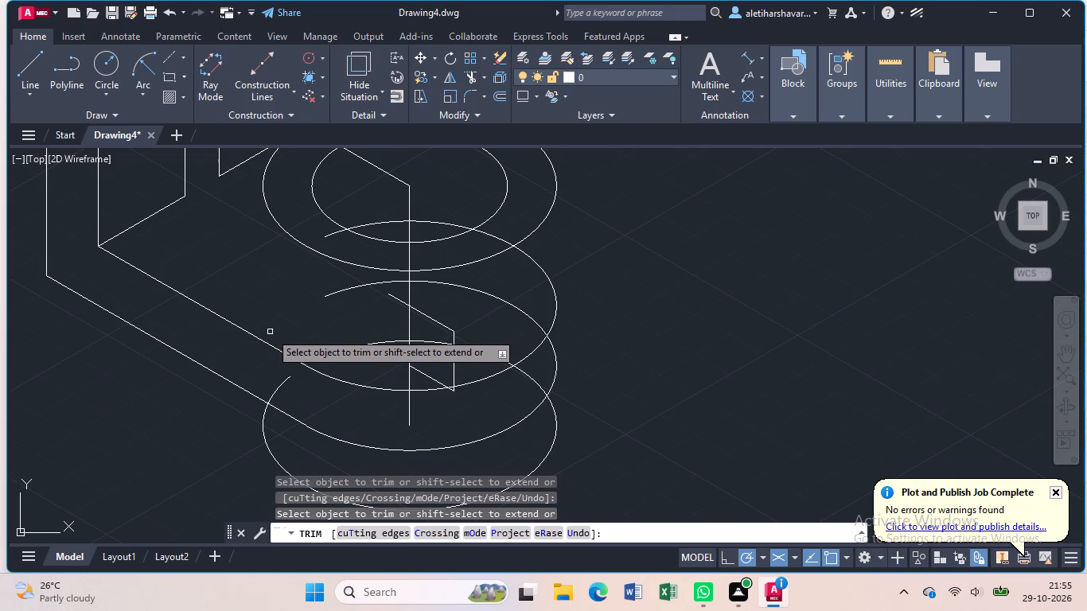
pyautogui.click(356, 287)
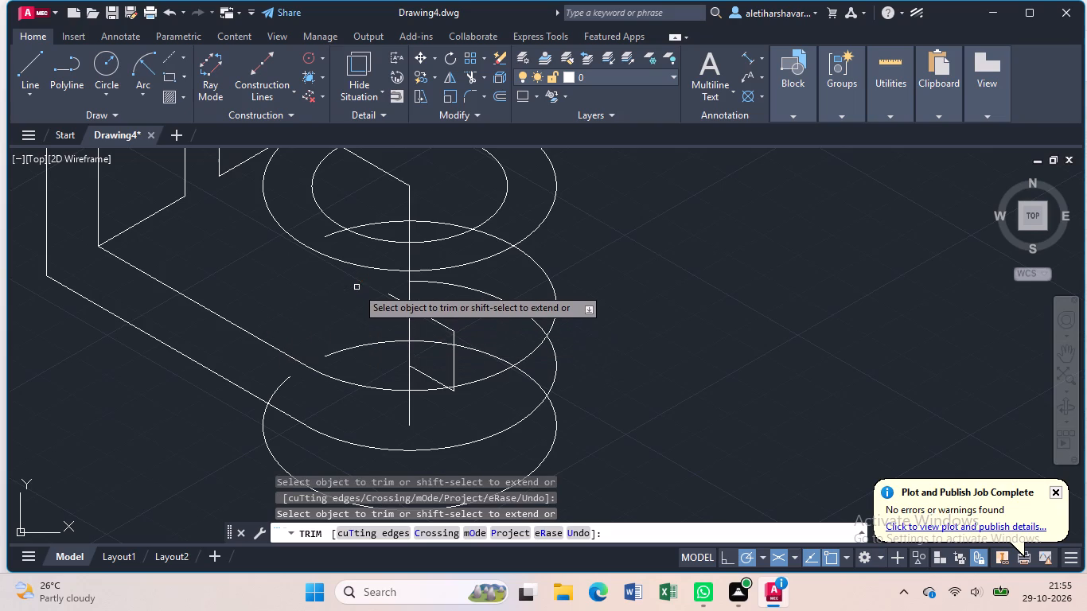
# Trim away the 150°, 15 mm vertical and short 330° helper lines beside the vertical centre line.
pyautogui.click(399, 301)
pyautogui.click(426, 315)
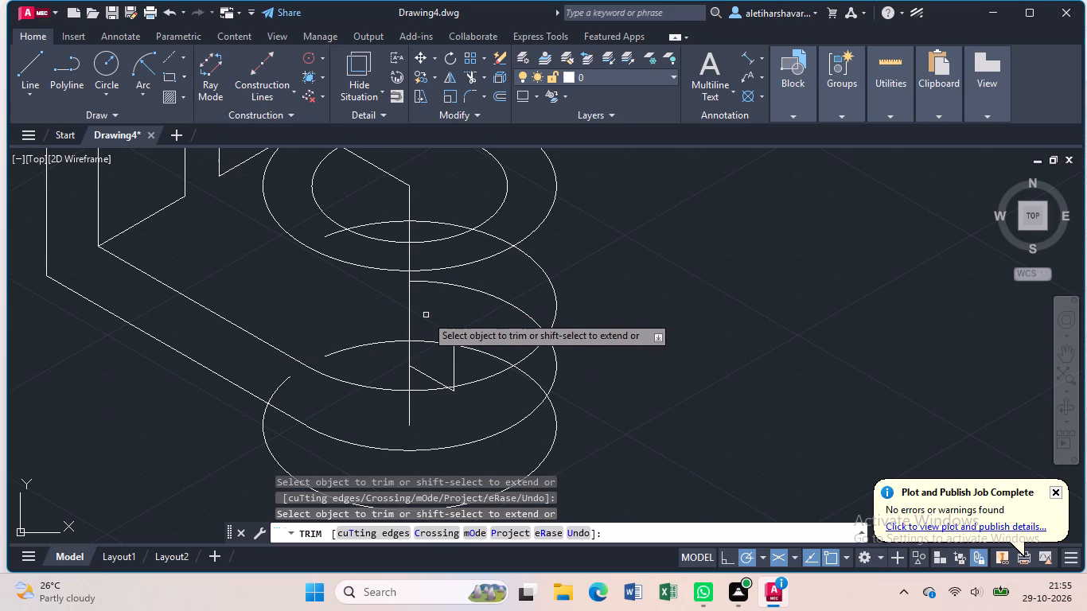
pyautogui.click(456, 337)
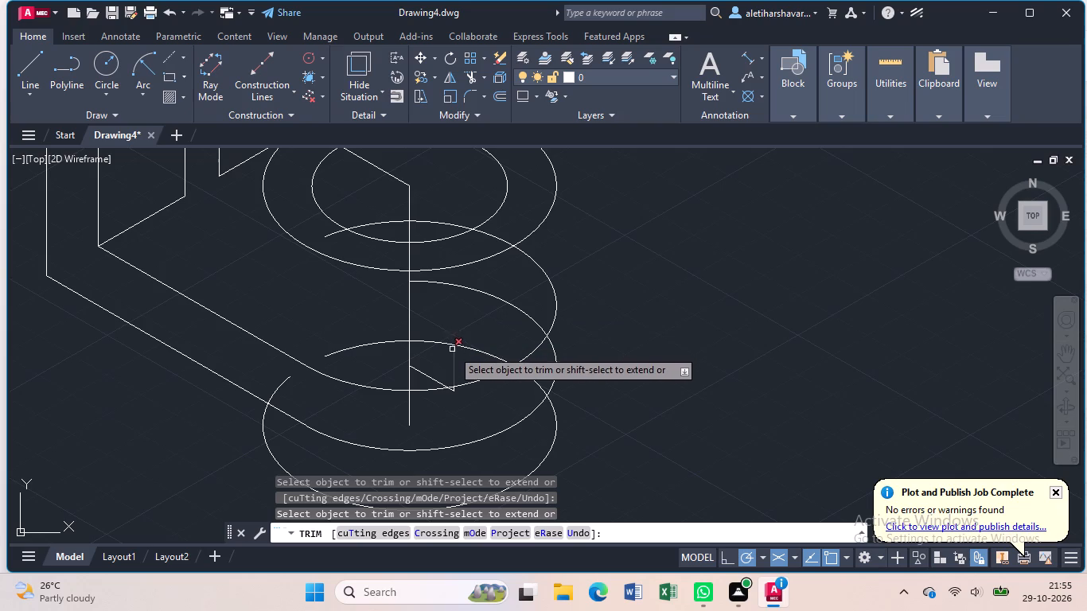
pyautogui.click(452, 351)
pyautogui.click(437, 381)
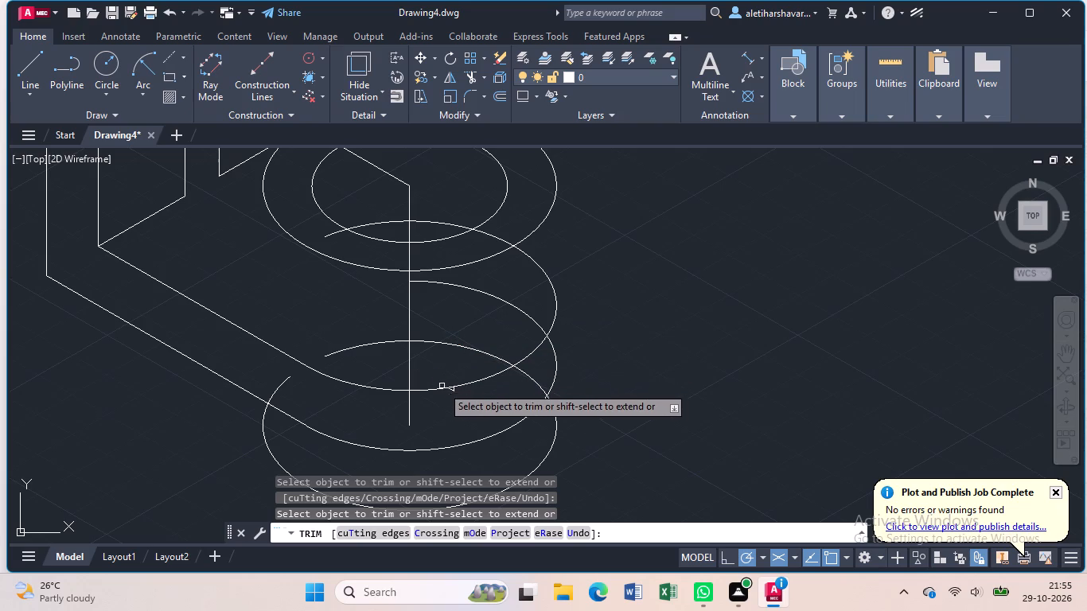
pyautogui.click(454, 391)
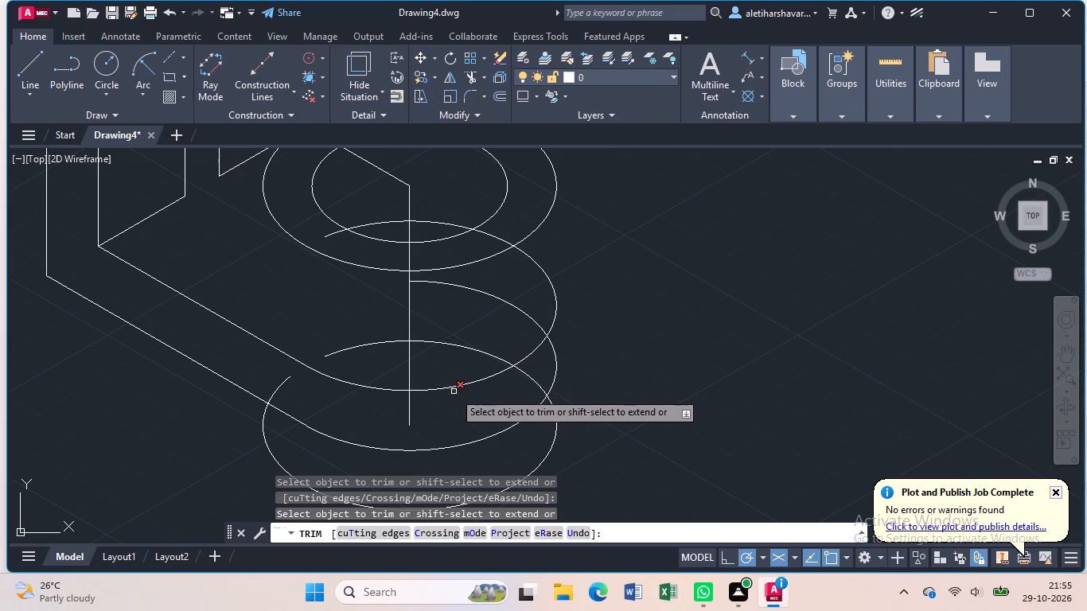
pyautogui.click(454, 391)
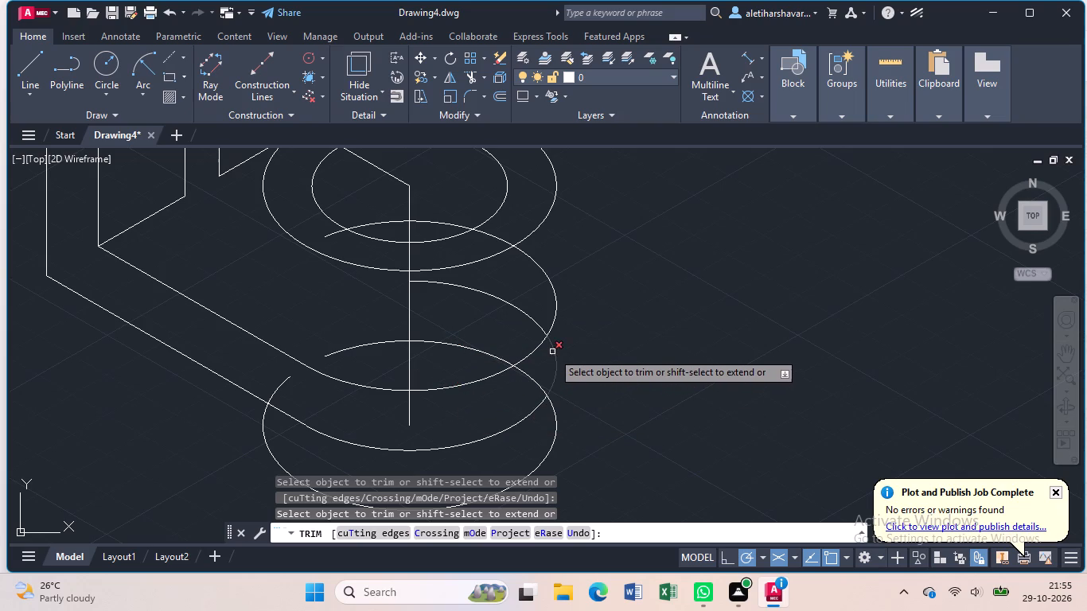
# Trim away the lower intermediate isocircle copy's remaining back arc and the upper copy's back arc lying inside the top outer isocircle.
pyautogui.click(536, 324)
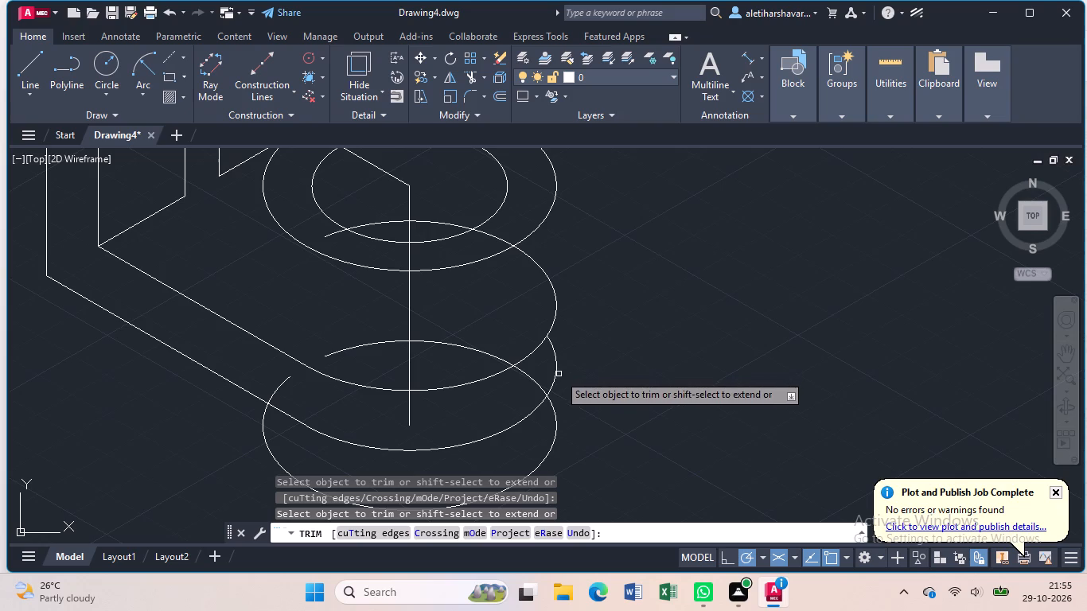
pyautogui.click(556, 378)
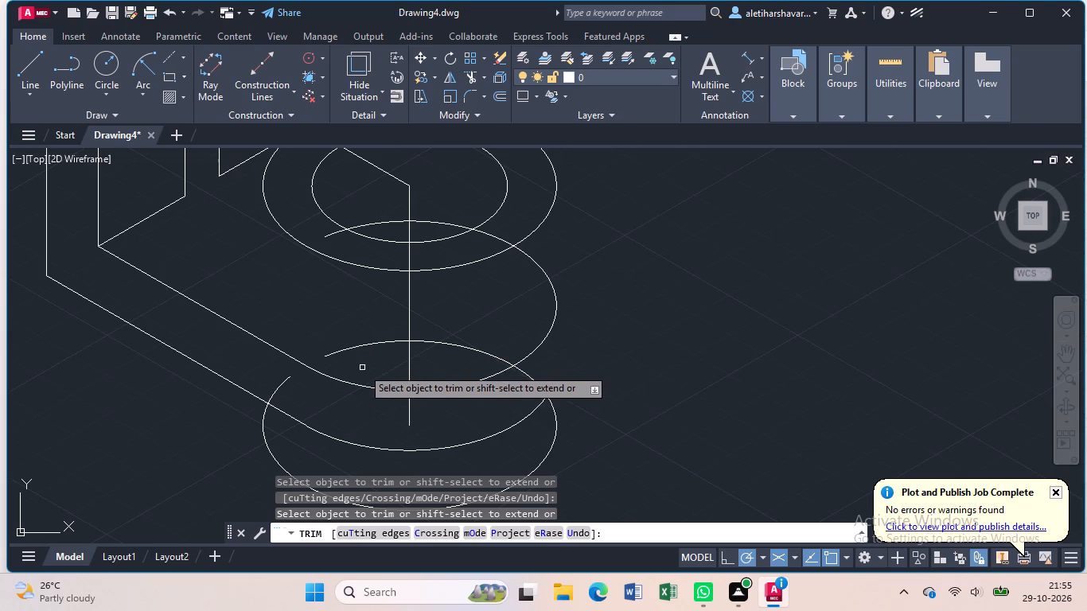
pyautogui.moveTo(362, 368); pyautogui.dragTo(390, 339, button='middle')
pyautogui.middleClick(390, 339)
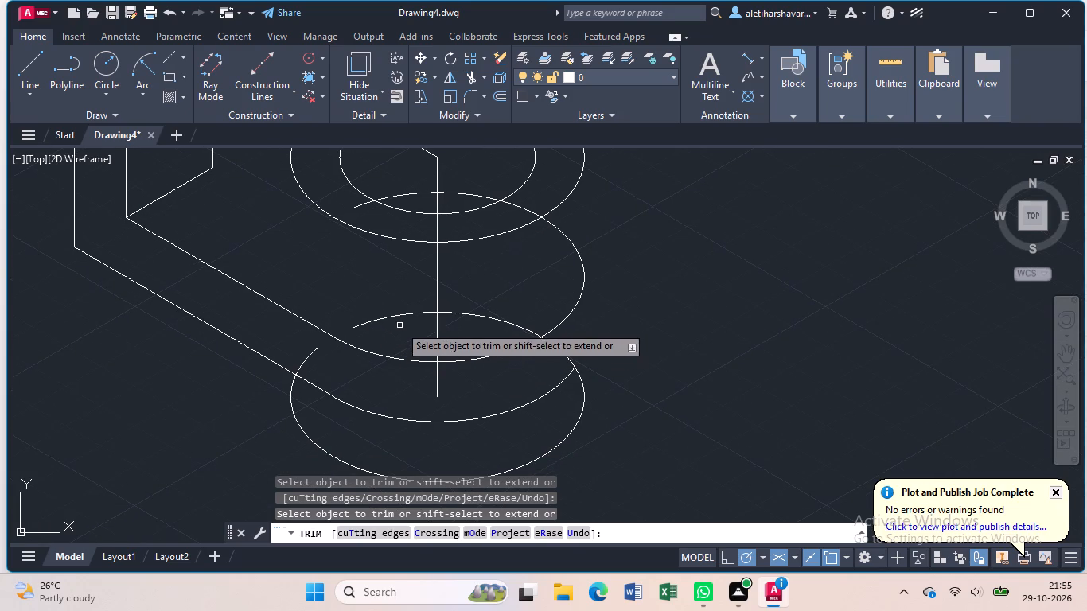
pyautogui.click(360, 203)
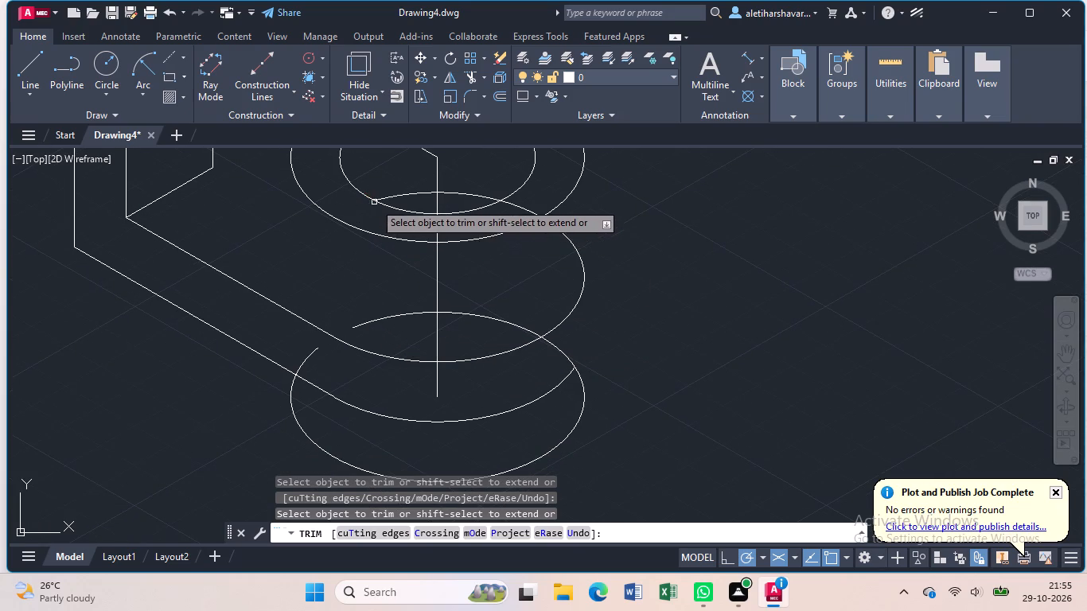
pyautogui.click(389, 197)
pyautogui.click(455, 194)
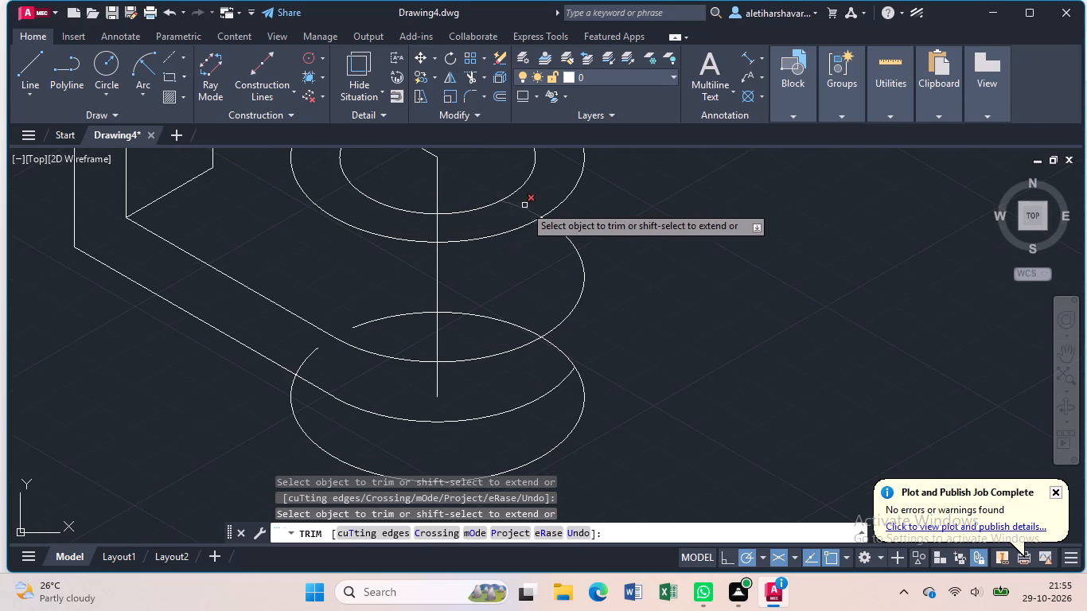
pyautogui.click(527, 211)
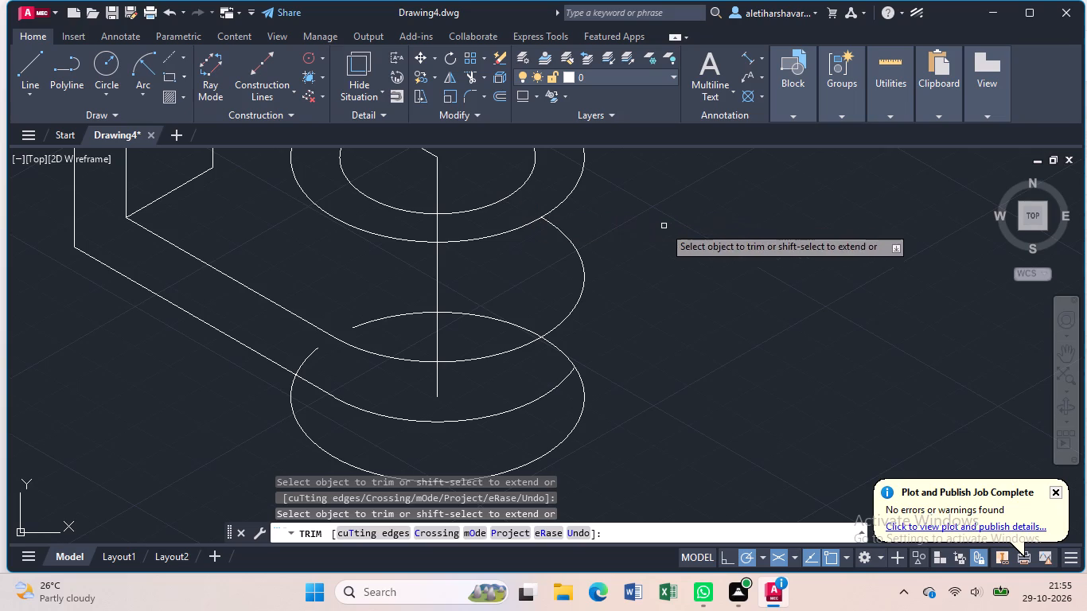
pyautogui.press('Escape')
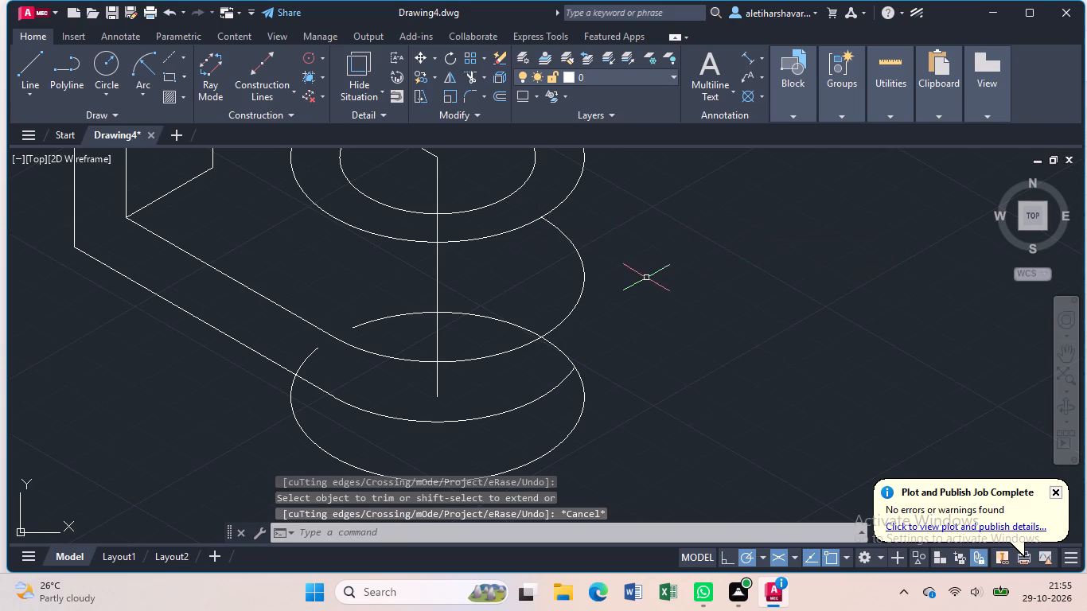
# Draw a 60-long vertical line from the top outer isocircle's right-hand quadrant down to the bottom isocircle's right-hand quadrant.
pyautogui.moveTo(646, 281); pyautogui.dragTo(646, 295, button='middle')
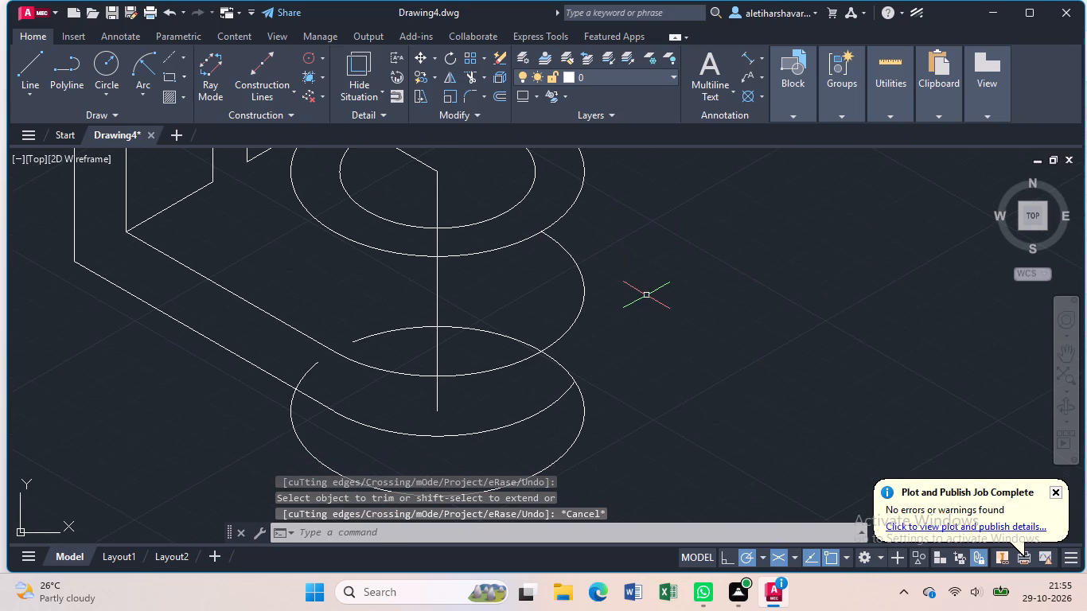
pyautogui.press('l')
pyautogui.press('Return')
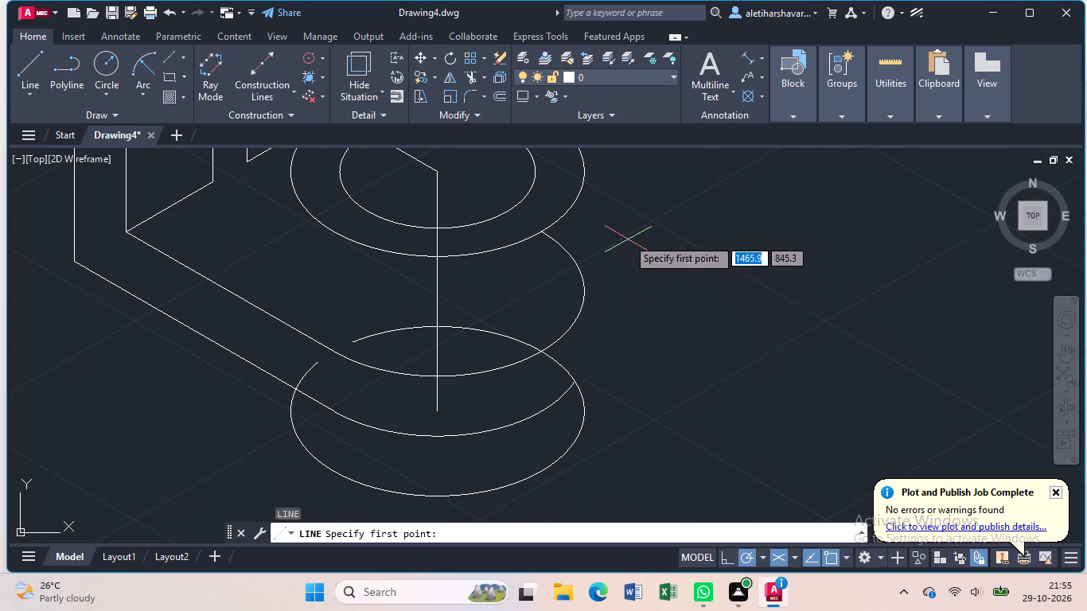
pyautogui.click(584, 177)
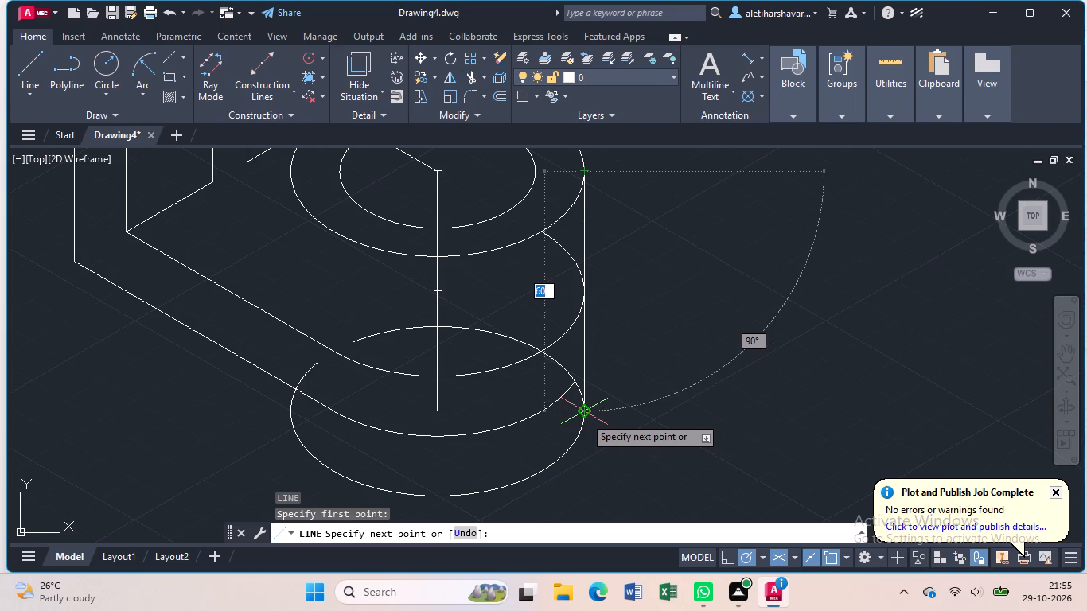
pyautogui.click(584, 414)
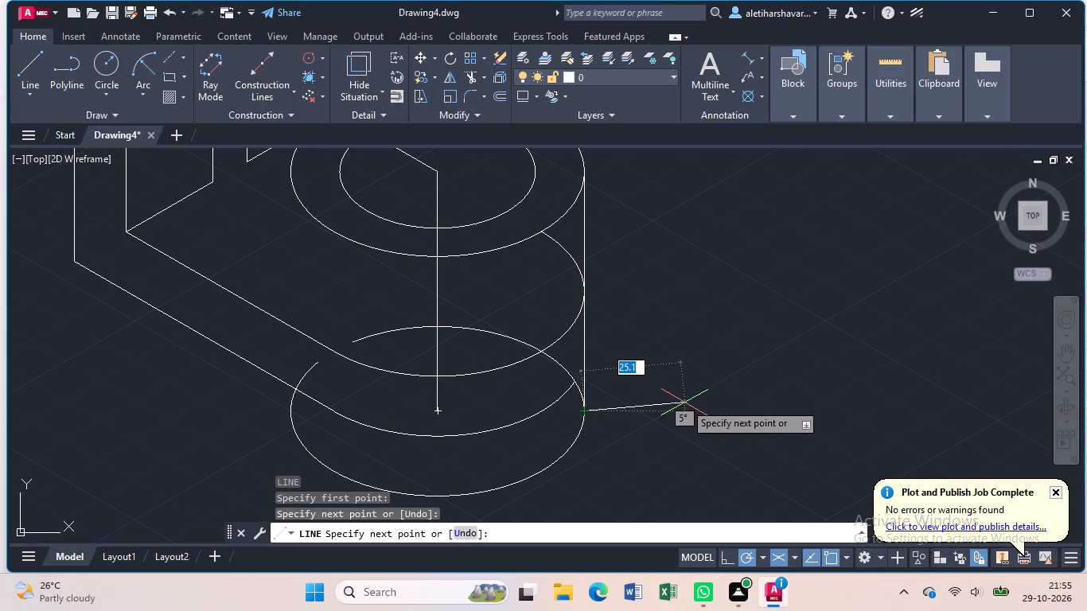
pyautogui.press('Escape')
# Trim the upper intermediate copy's arc above the new vertical line's tangent point and the bottom isocircle's back arc inside the cylinder.
pyautogui.write('tr')
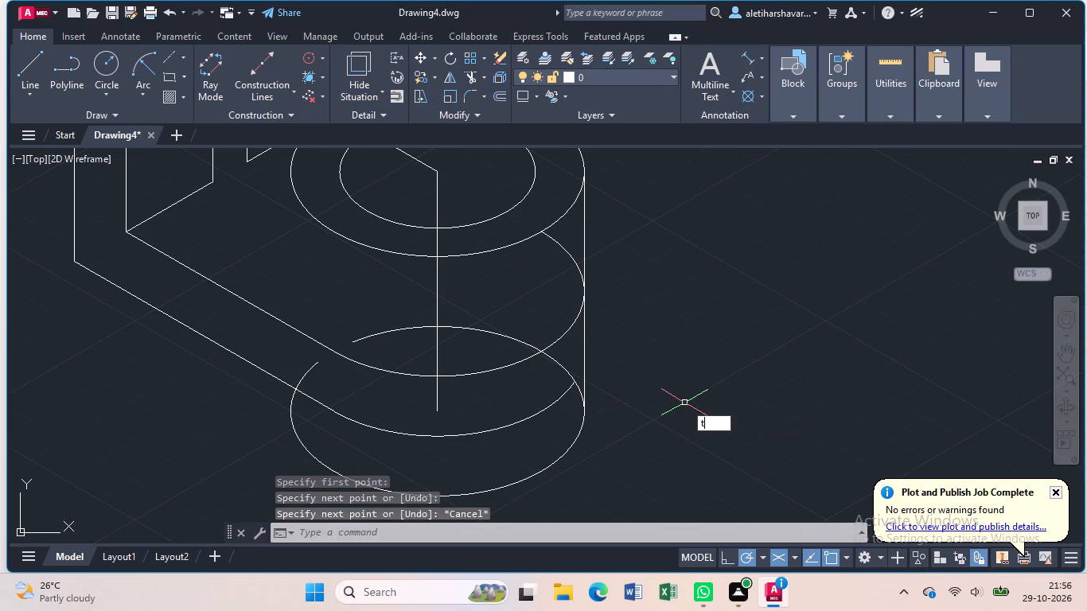
pyautogui.press('Return')
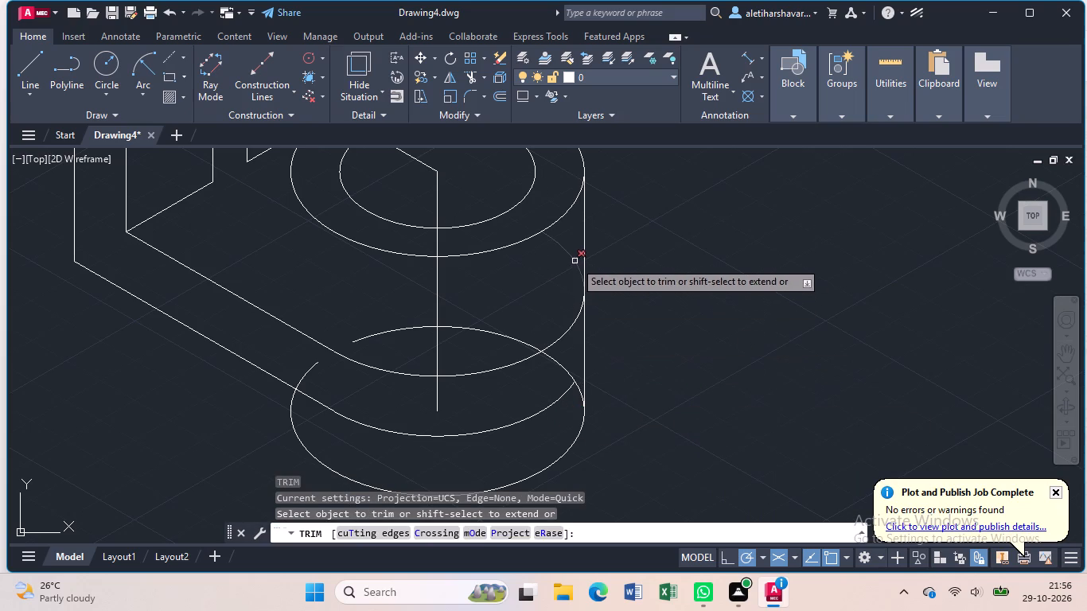
pyautogui.click(574, 259)
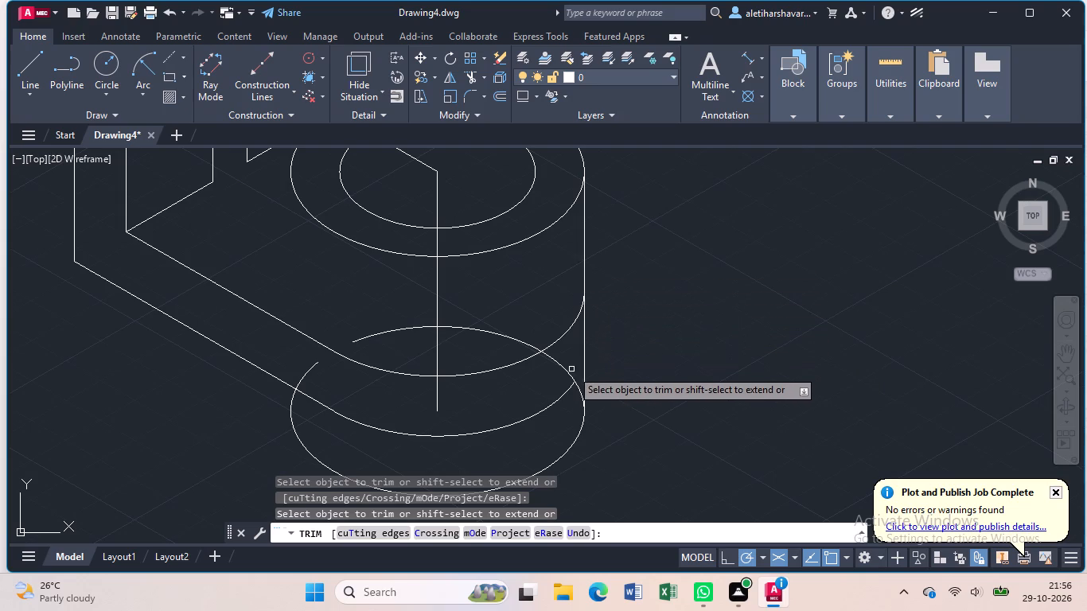
pyautogui.click(568, 369)
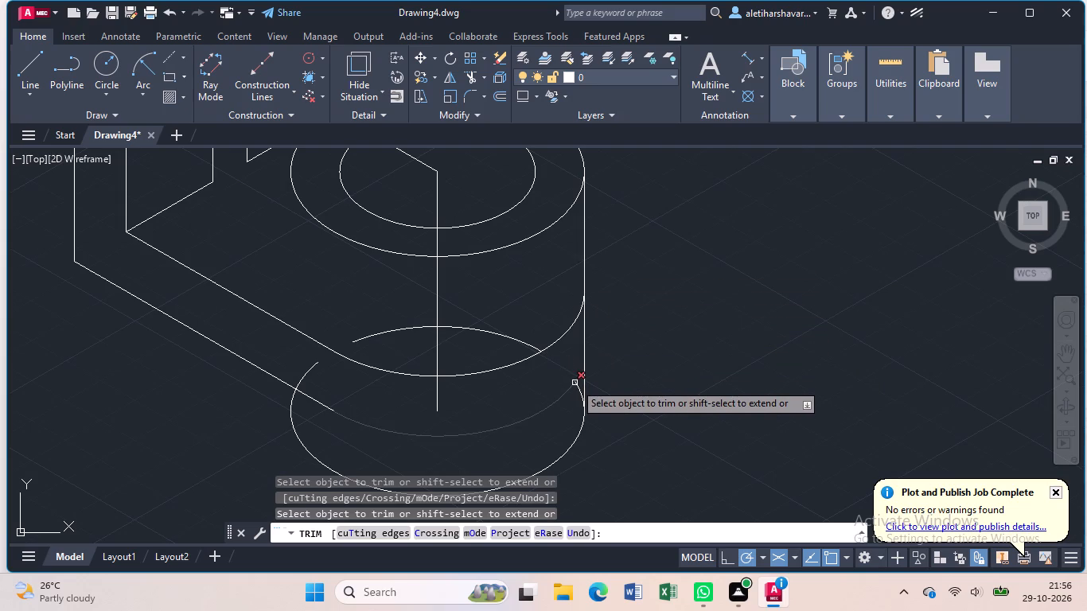
pyautogui.click(576, 388)
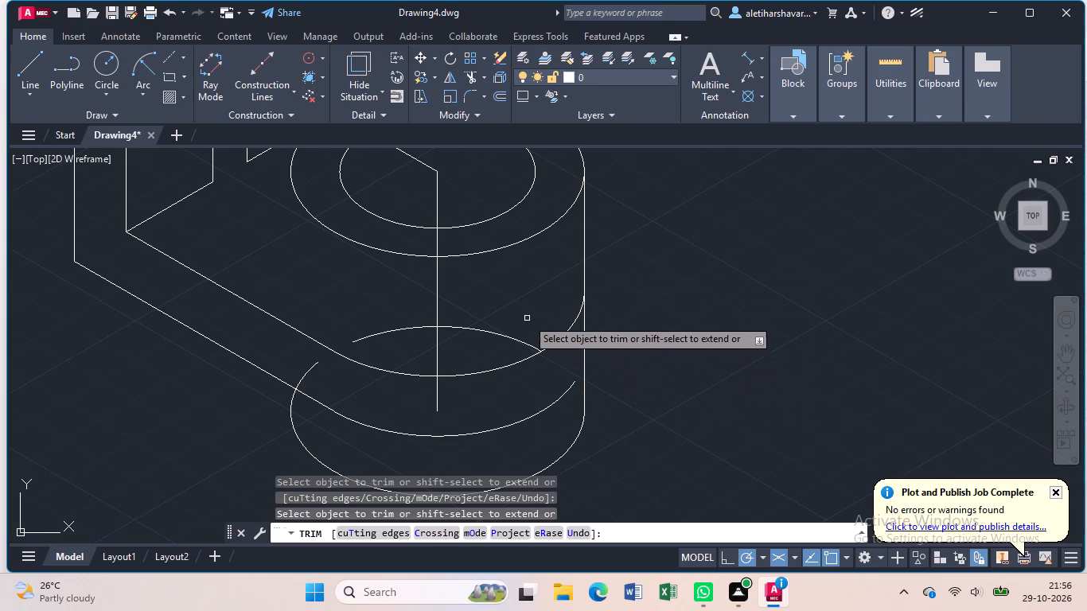
pyautogui.click(515, 342)
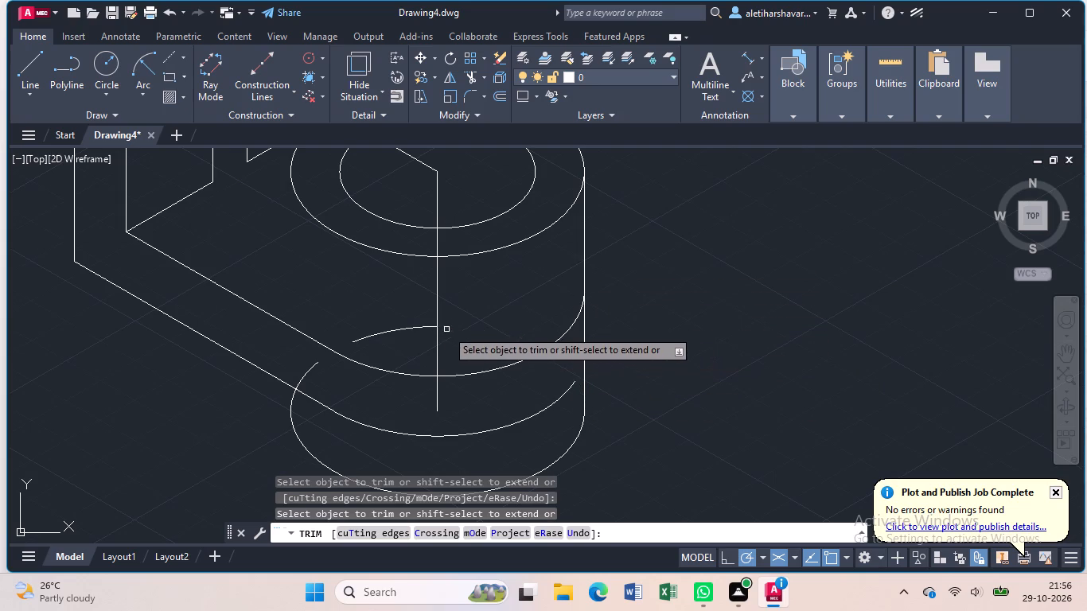
pyautogui.click(424, 326)
pyautogui.scroll(-1, 540, 341)
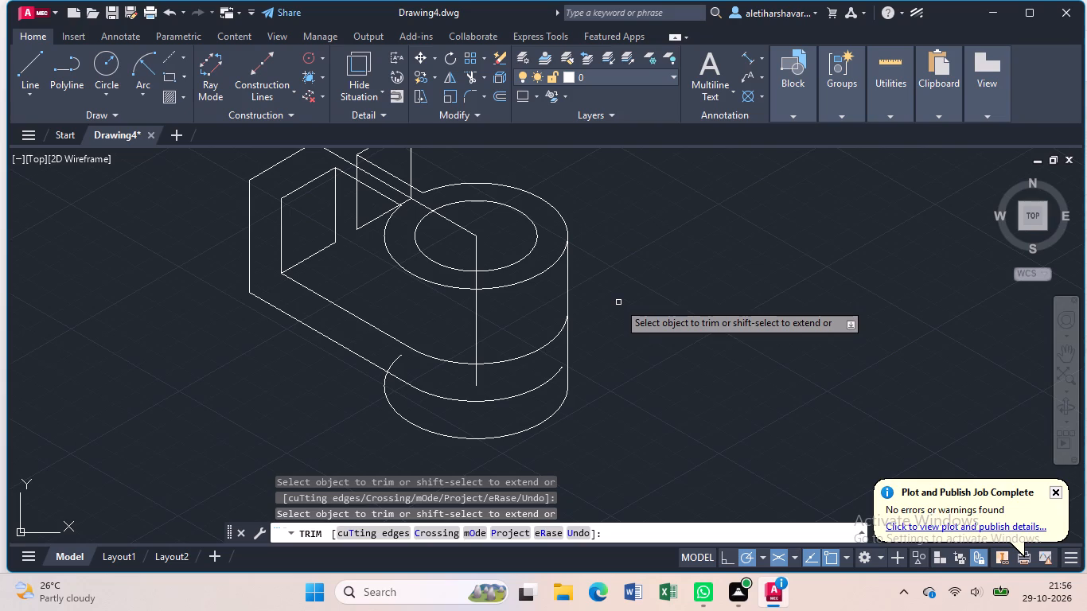
pyautogui.press('Escape')
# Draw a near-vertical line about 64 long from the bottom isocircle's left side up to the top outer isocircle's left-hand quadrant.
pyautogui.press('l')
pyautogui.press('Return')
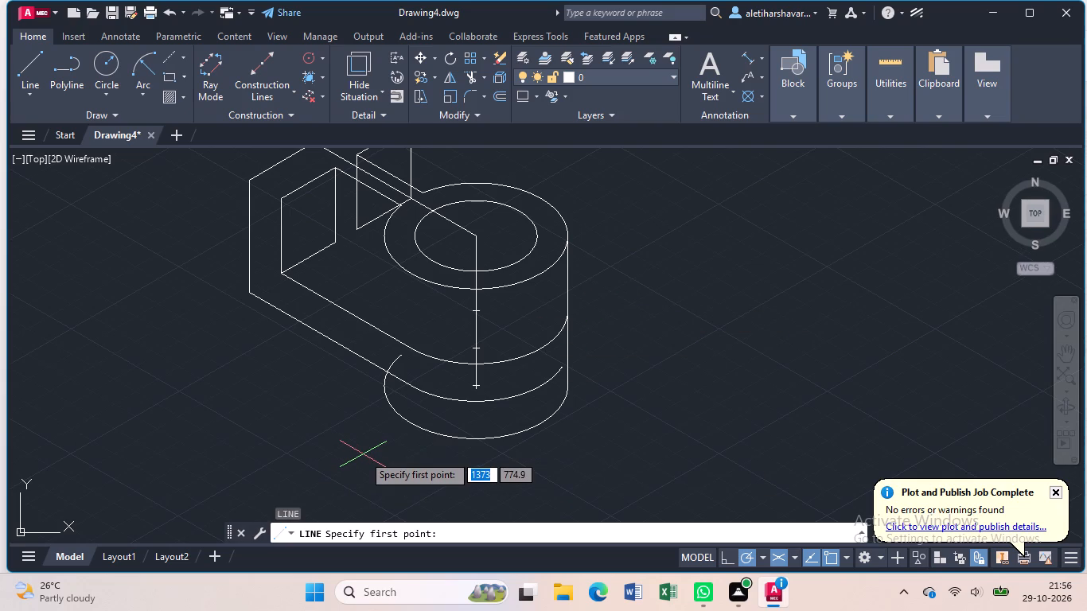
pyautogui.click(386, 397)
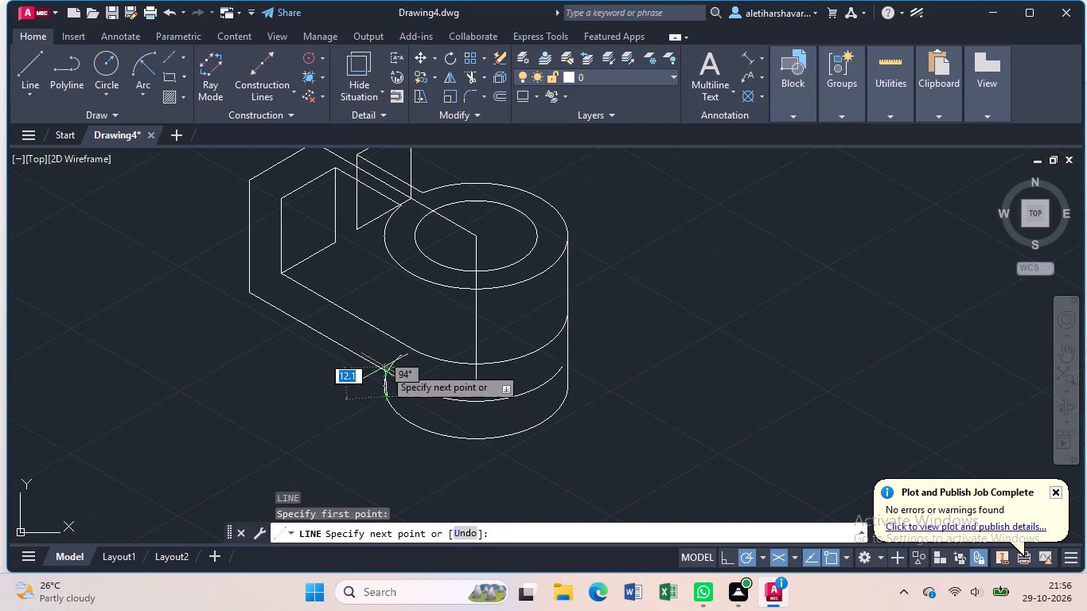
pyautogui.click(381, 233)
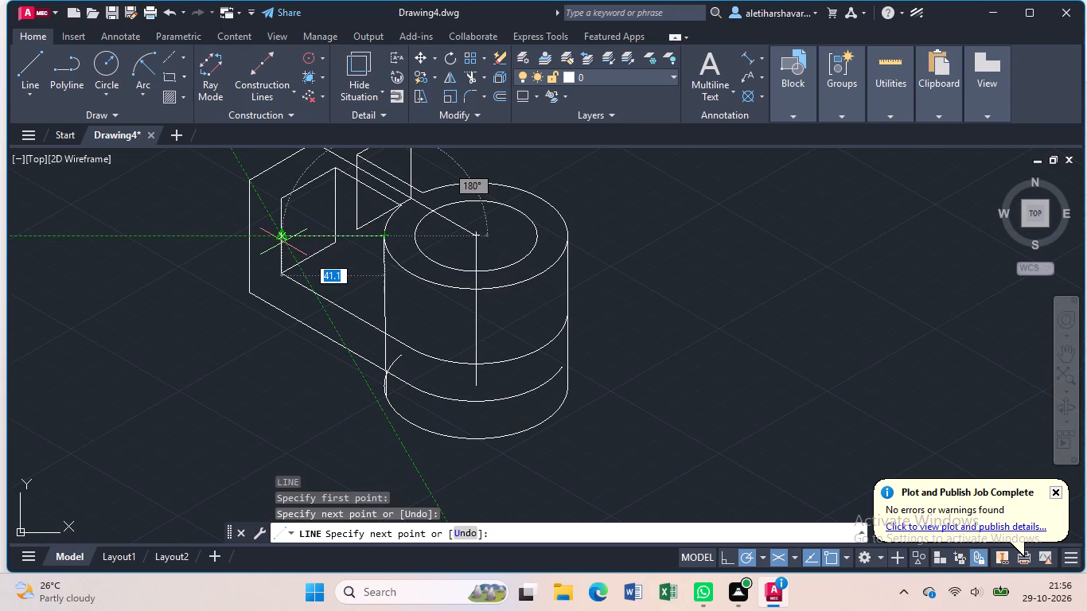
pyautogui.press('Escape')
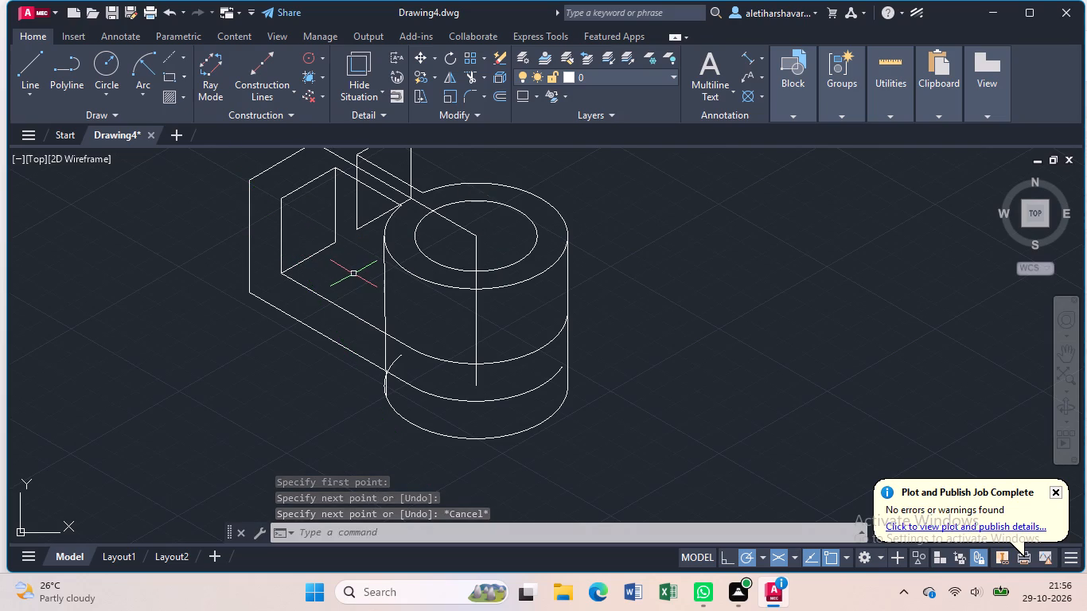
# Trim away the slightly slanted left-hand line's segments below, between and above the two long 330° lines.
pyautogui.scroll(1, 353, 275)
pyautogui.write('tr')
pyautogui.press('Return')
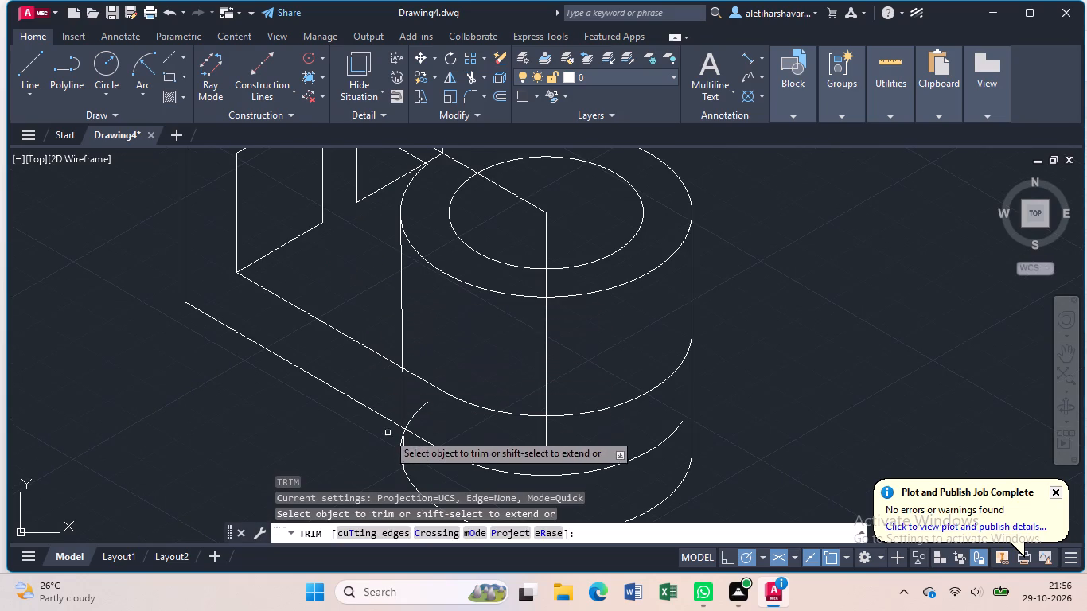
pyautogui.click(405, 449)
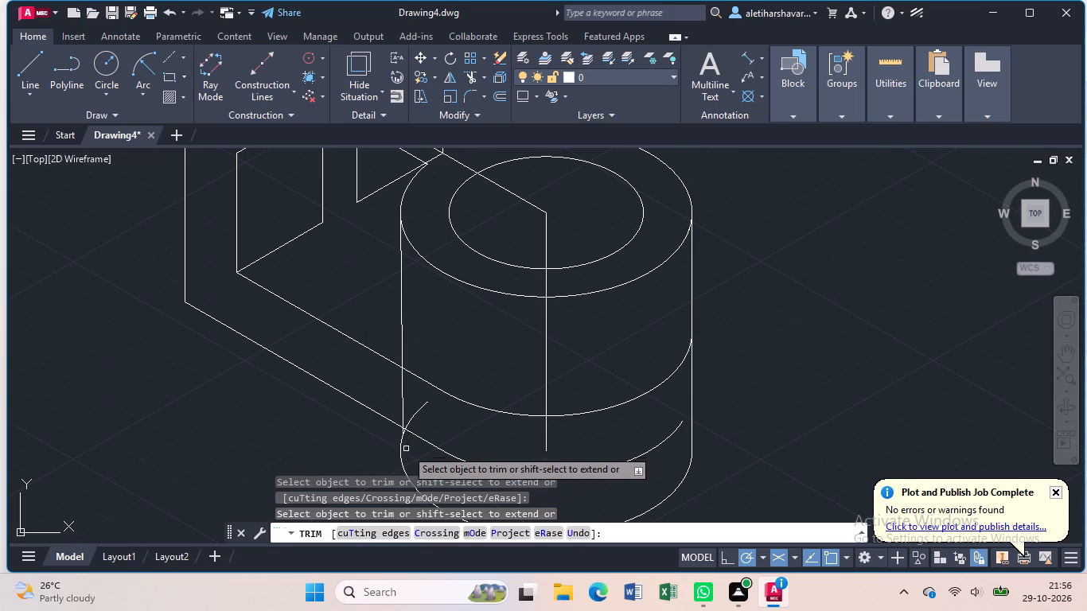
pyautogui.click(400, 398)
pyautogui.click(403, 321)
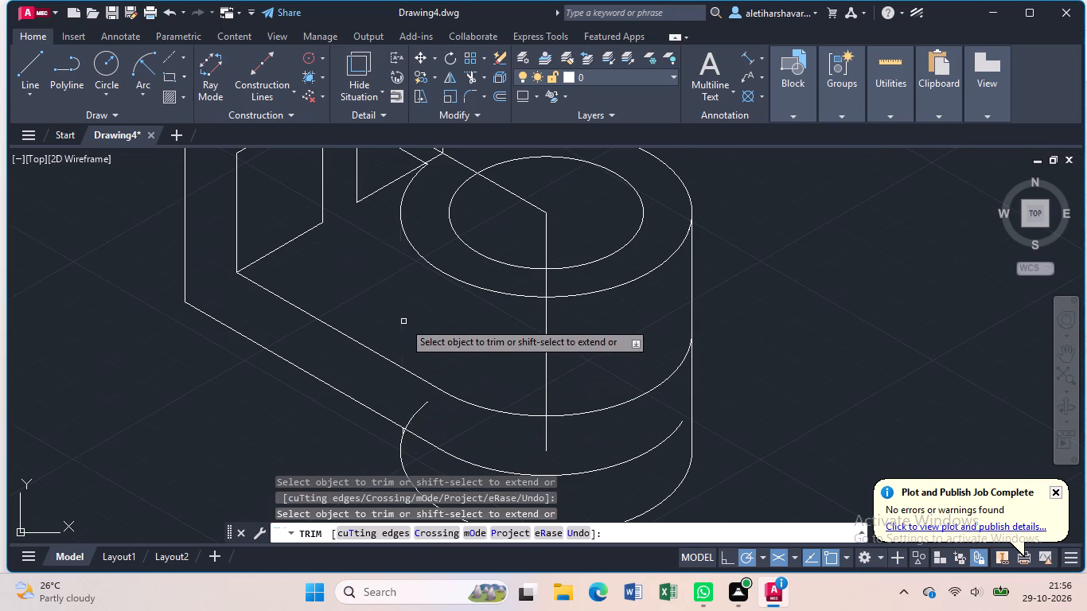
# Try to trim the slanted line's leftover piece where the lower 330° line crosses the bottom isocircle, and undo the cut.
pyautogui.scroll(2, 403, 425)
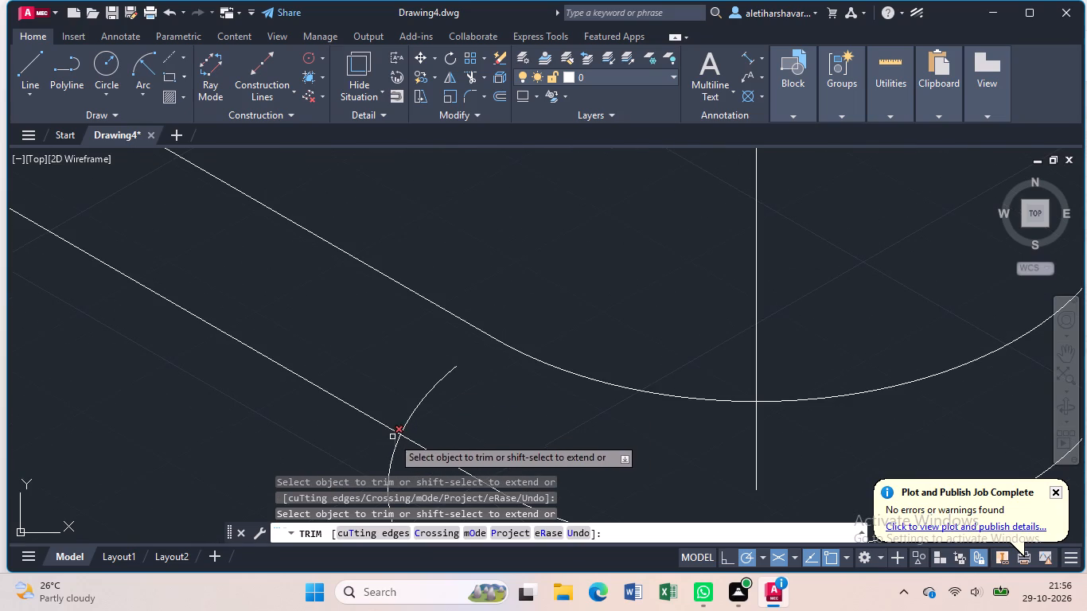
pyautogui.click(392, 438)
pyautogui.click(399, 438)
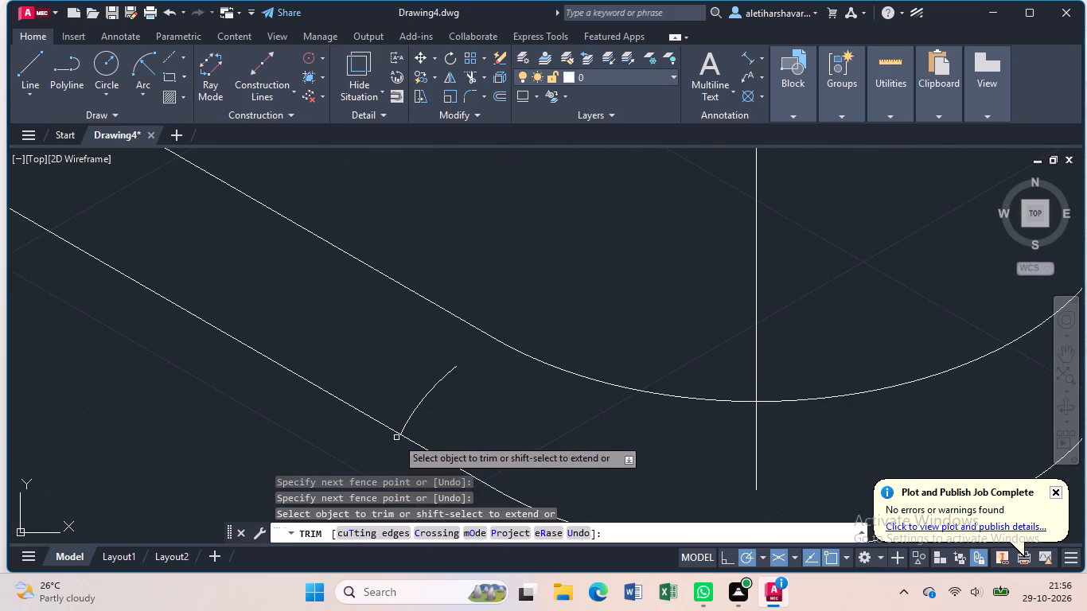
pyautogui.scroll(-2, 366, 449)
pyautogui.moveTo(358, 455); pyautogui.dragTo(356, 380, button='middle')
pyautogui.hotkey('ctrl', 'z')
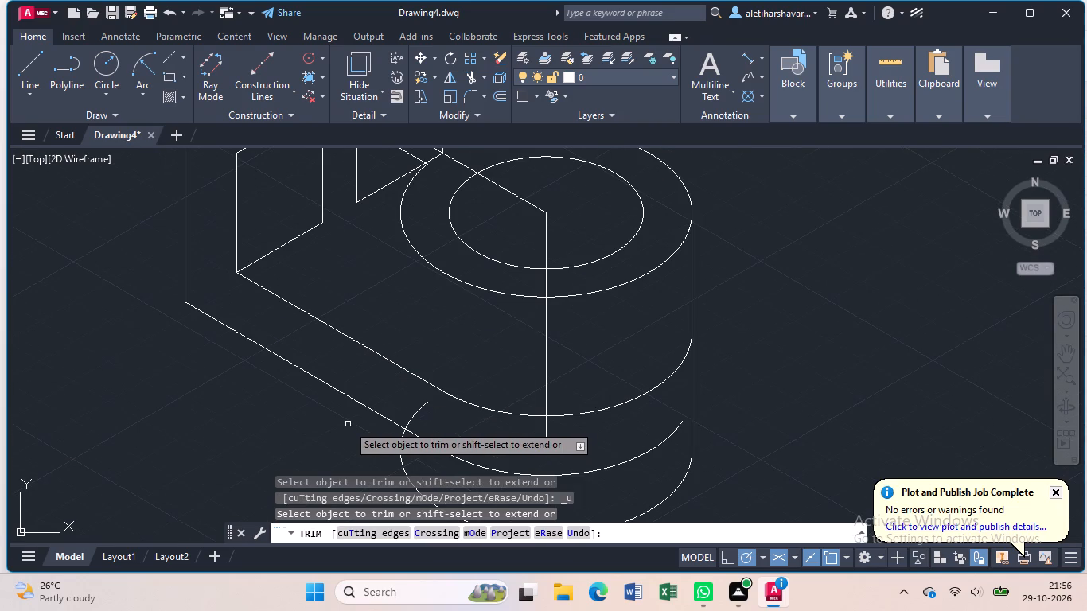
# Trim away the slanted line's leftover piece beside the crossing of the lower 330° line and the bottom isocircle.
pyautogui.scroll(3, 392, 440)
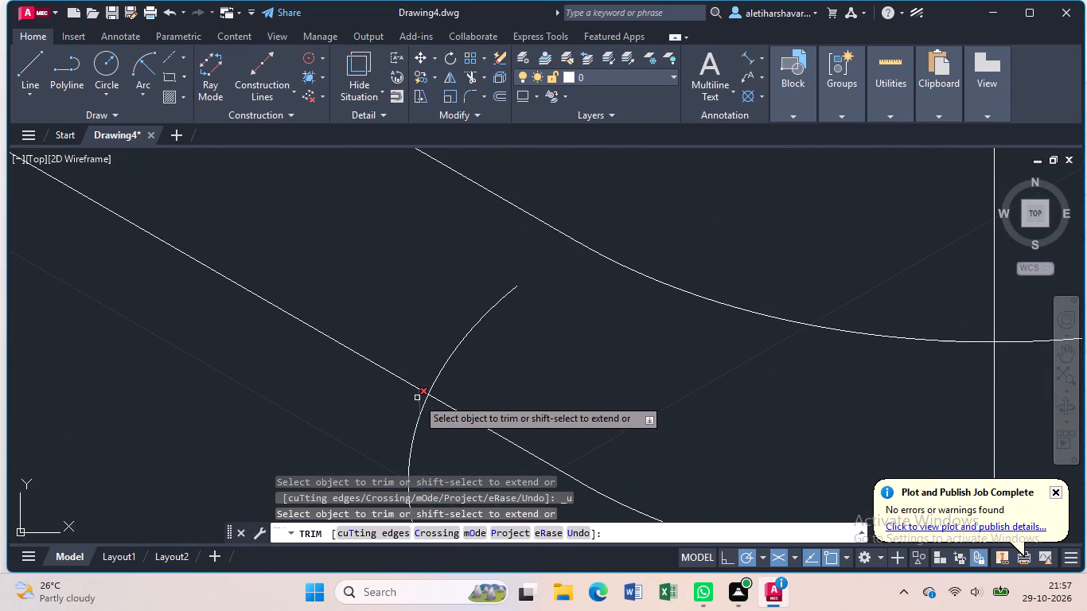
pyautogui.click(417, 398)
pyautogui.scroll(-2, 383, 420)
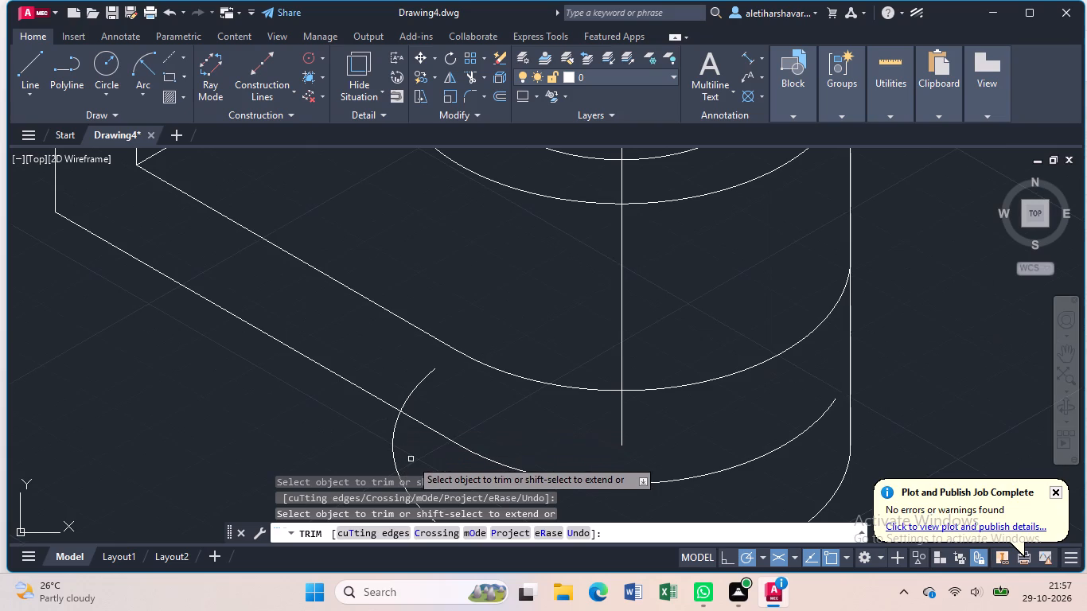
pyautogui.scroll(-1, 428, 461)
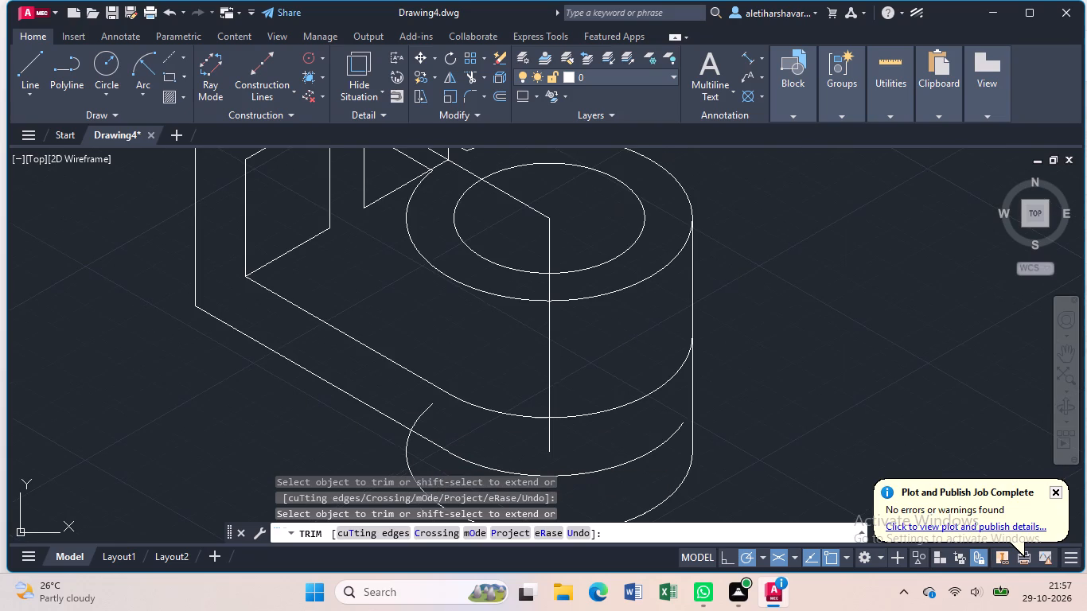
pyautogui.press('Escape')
# Draw a 60-long vertical line from the bottom isocircle's left-hand quadrant up to the top outer isocircle's left-hand quadrant.
pyautogui.moveTo(428, 458); pyautogui.dragTo(420, 407, button='middle')
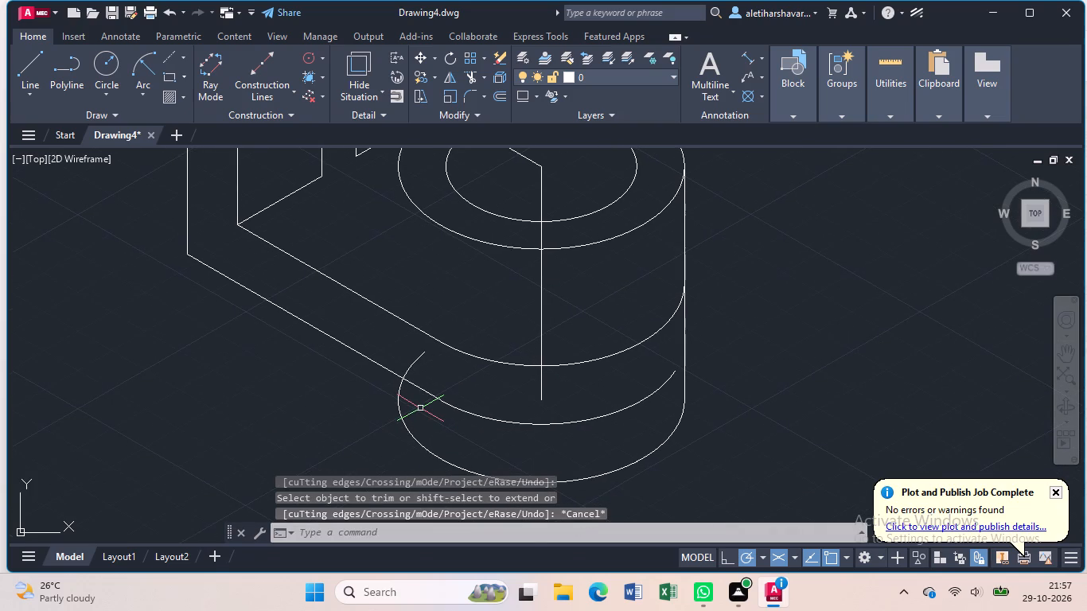
pyautogui.press('l')
pyautogui.press('Return')
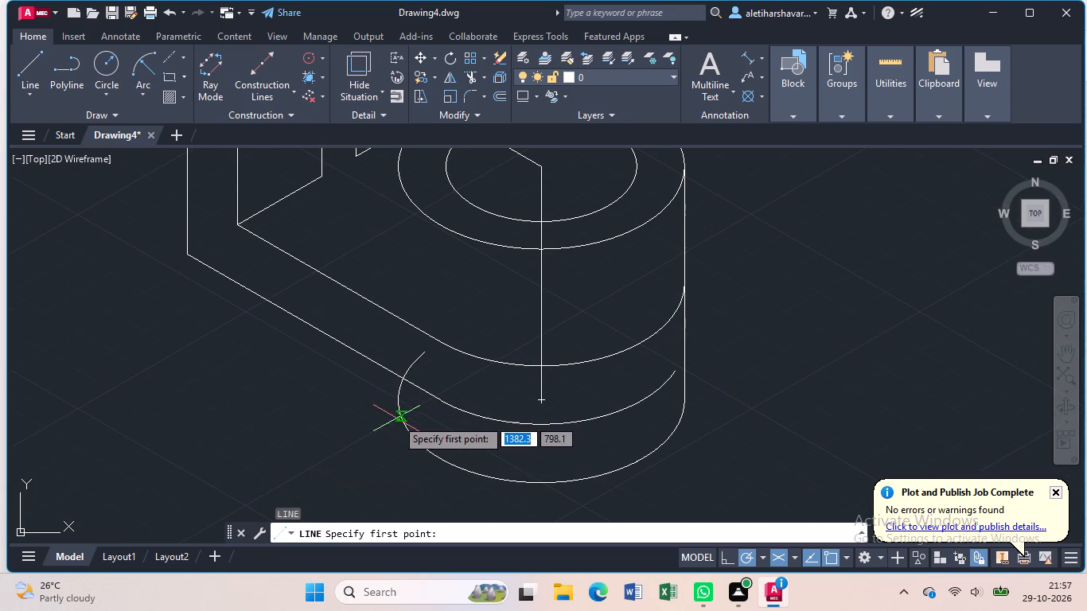
pyautogui.click(394, 396)
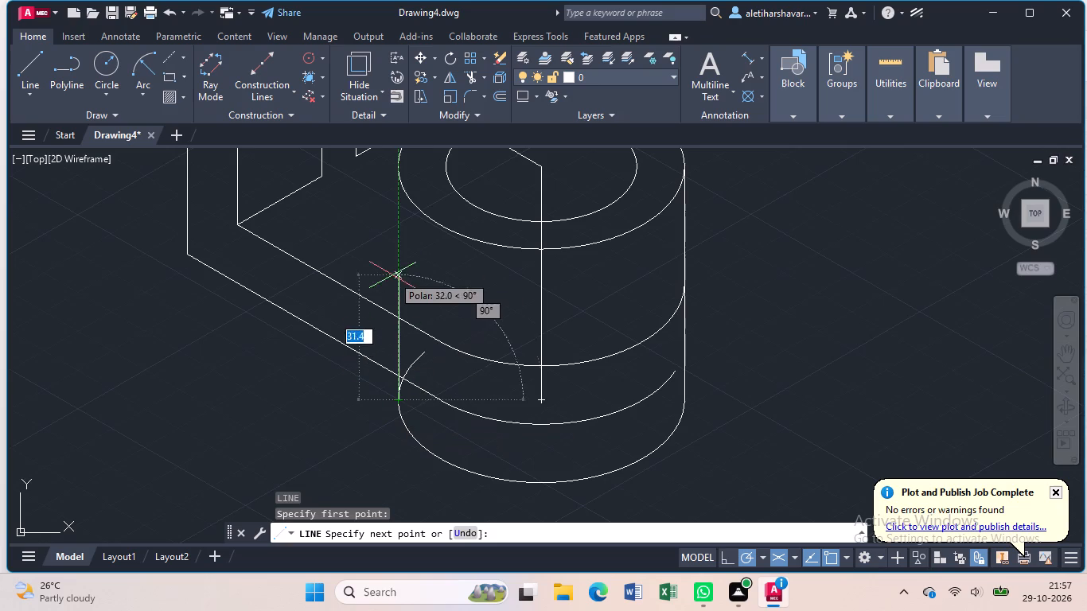
pyautogui.click(393, 163)
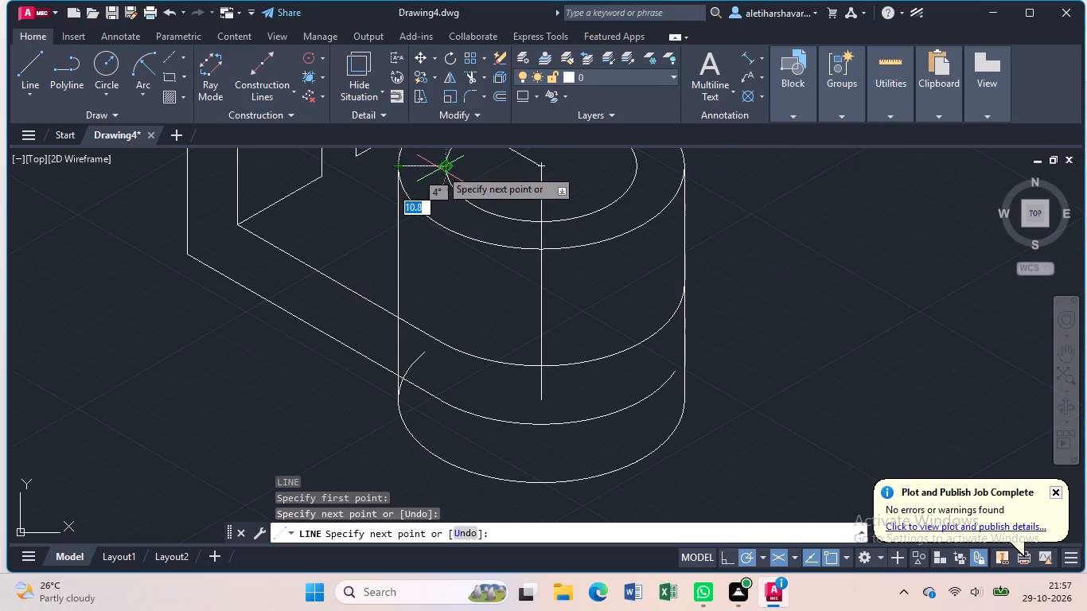
# Trim away the bottom isocircle's leftover arc pieces below and above its crossing with the lower 330° line.
pyautogui.press('Escape')
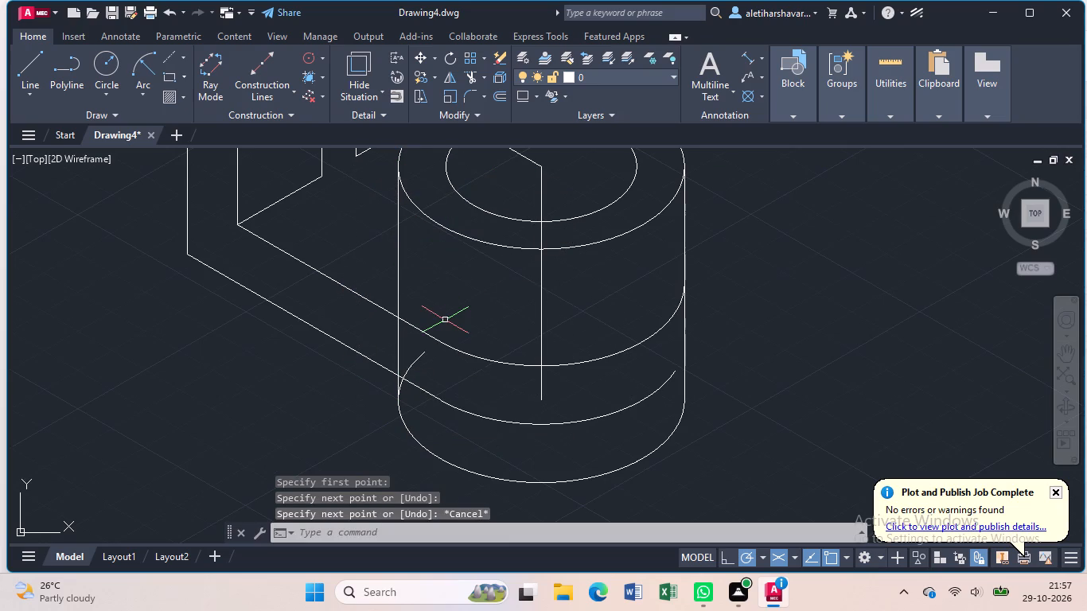
pyautogui.write('tr')
pyautogui.press('Return')
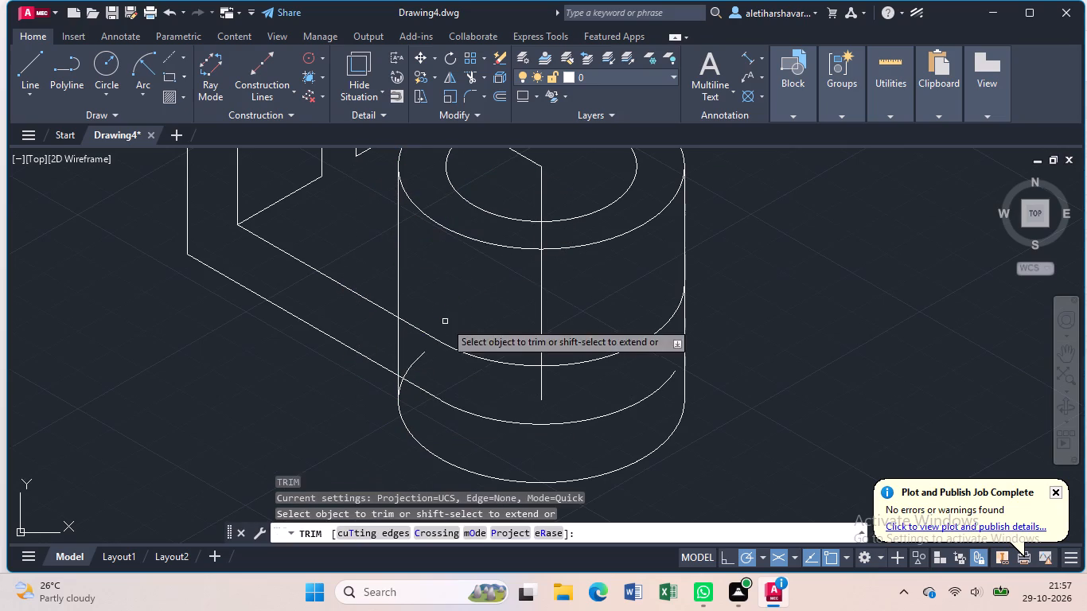
pyautogui.scroll(3, 403, 377)
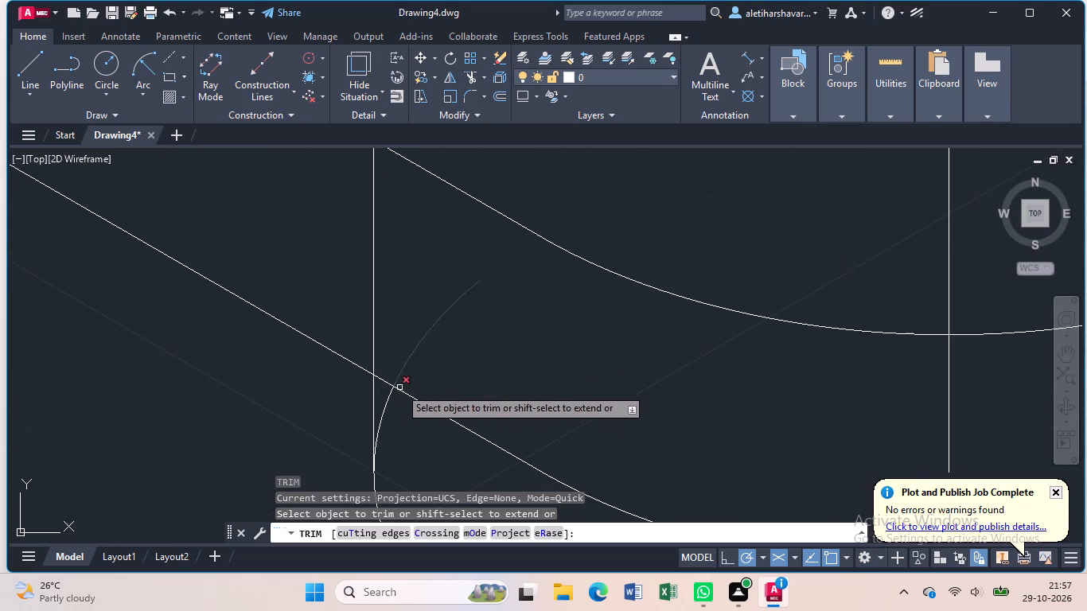
pyautogui.click(385, 401)
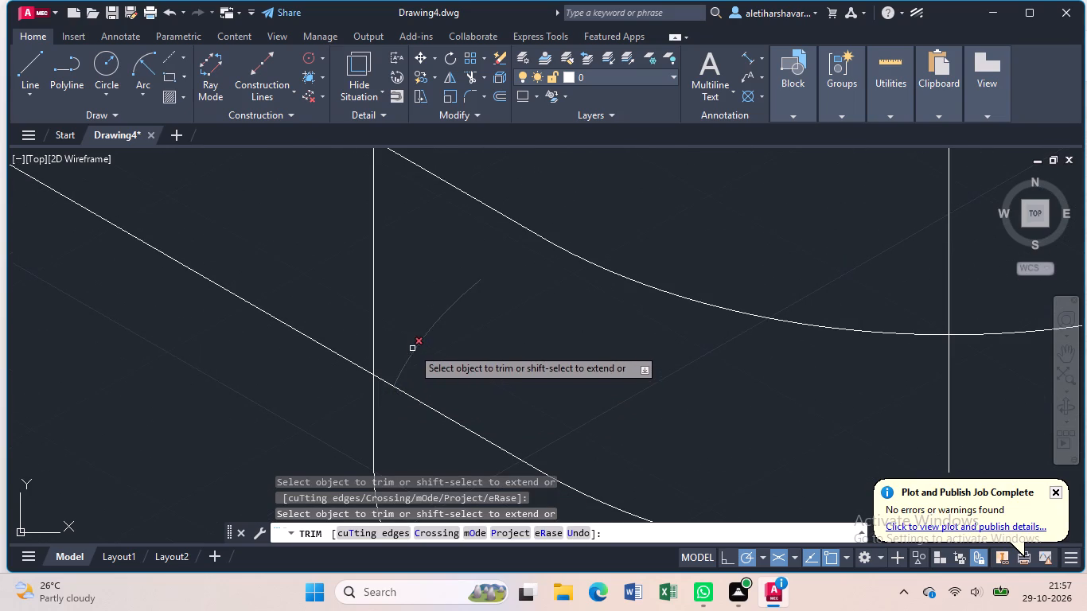
pyautogui.click(412, 348)
# Extend the two arcs that meet the 330° lines to the boss's left-hand vertical line.
pyautogui.scroll(-3, 412, 350)
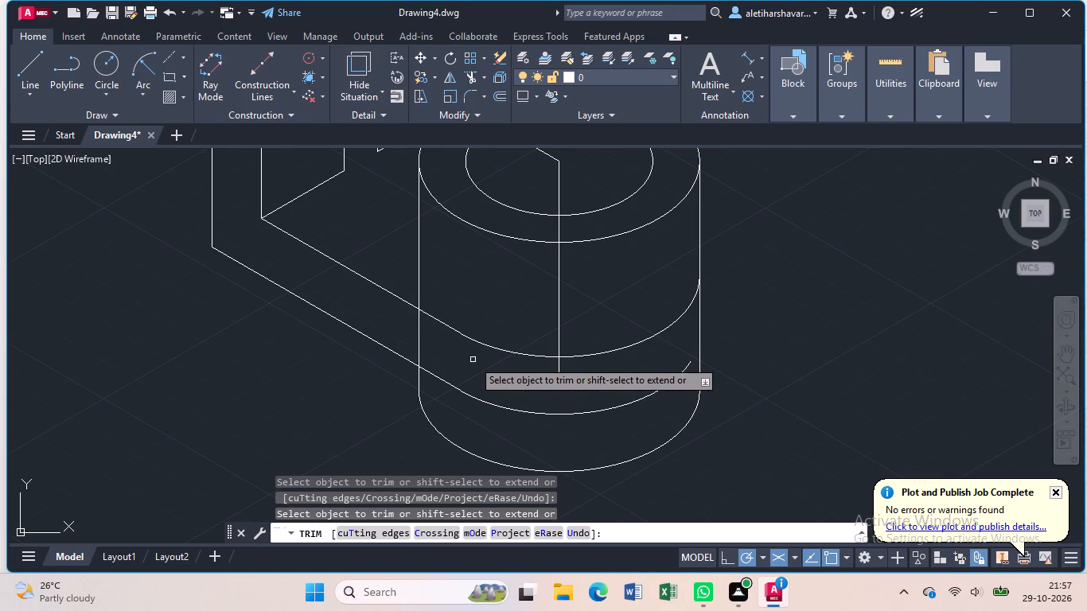
pyautogui.keyDown('shift'); pyautogui.click(471, 342); pyautogui.keyUp('shift')
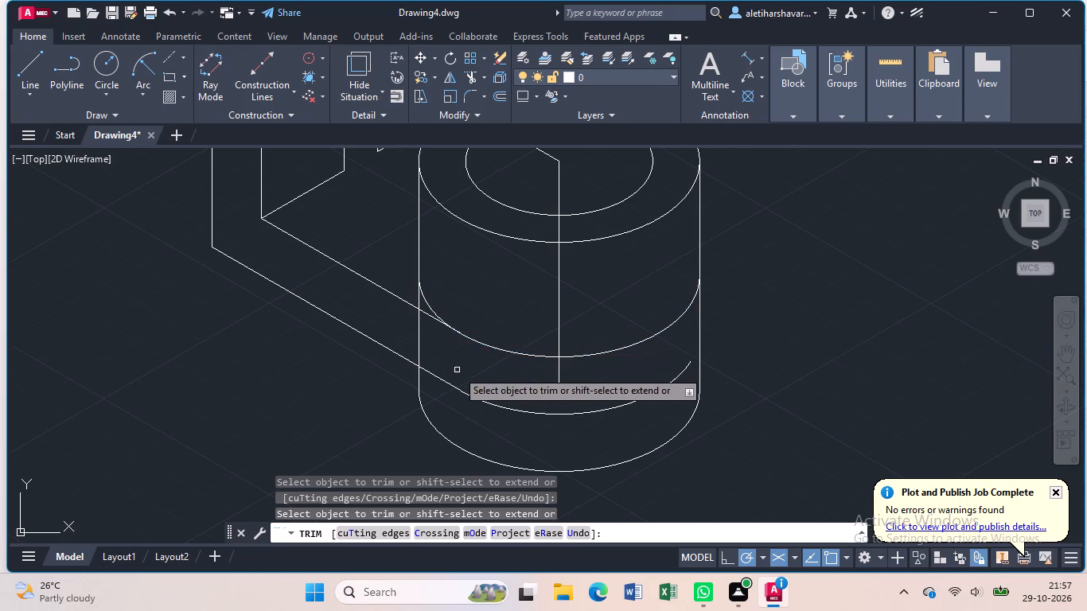
pyautogui.keyDown('shift'); pyautogui.click(503, 407); pyautogui.keyUp('shift')
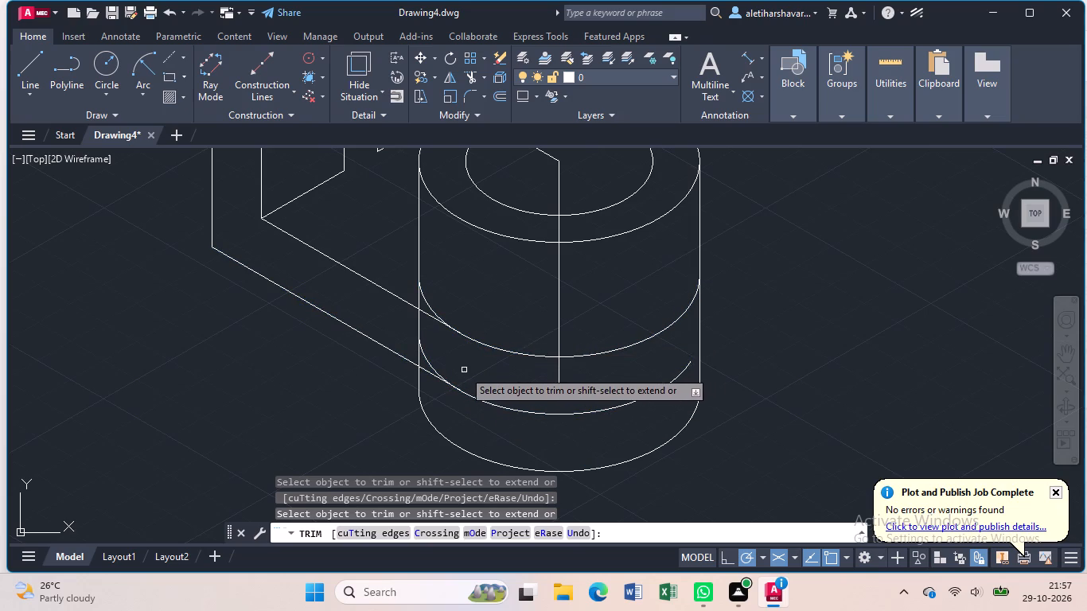
# Trim the left-hand vertical between the upper extended arc and the lower 330° line, and the lower arc's end above that line.
pyautogui.click(419, 300)
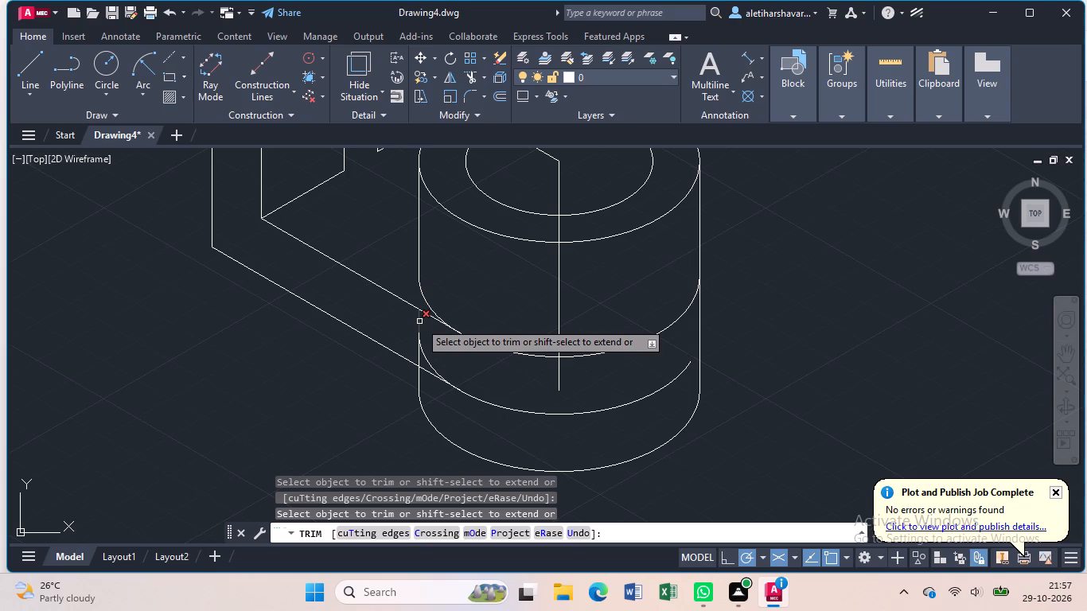
pyautogui.click(419, 321)
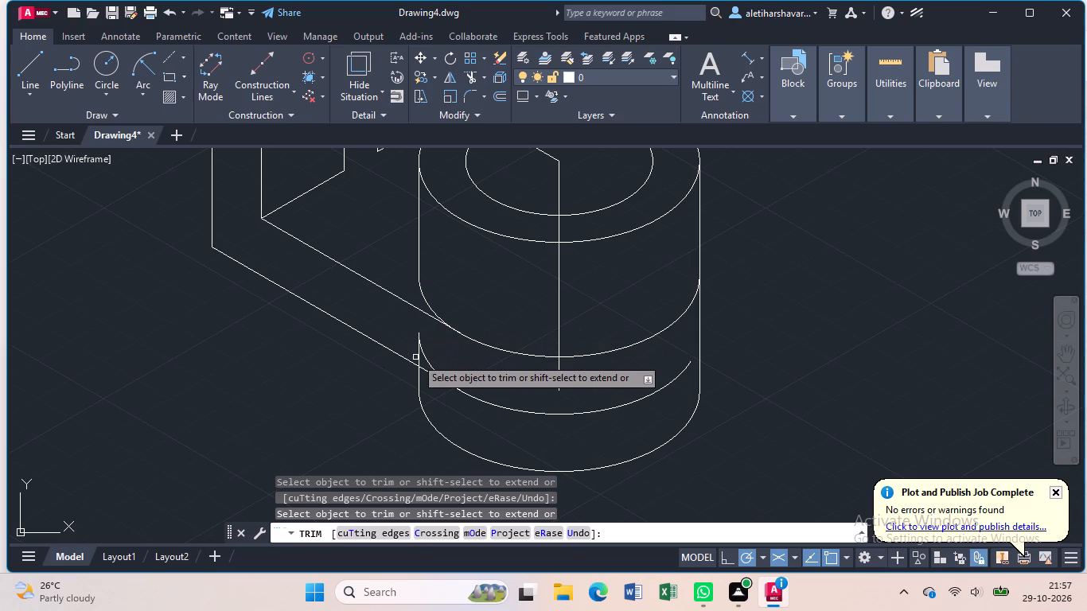
pyautogui.click(419, 359)
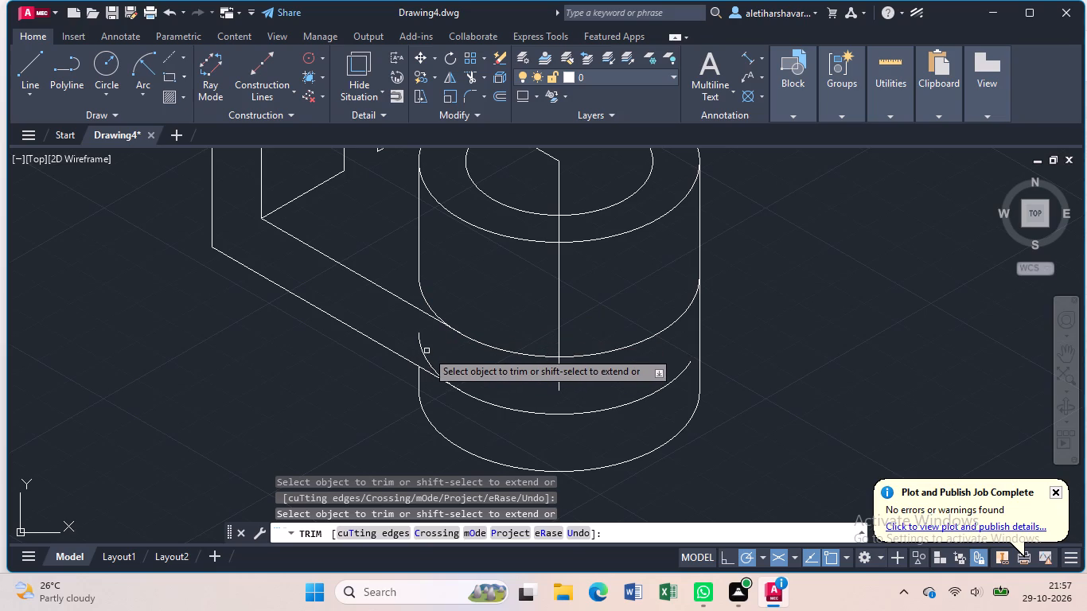
pyautogui.click(424, 355)
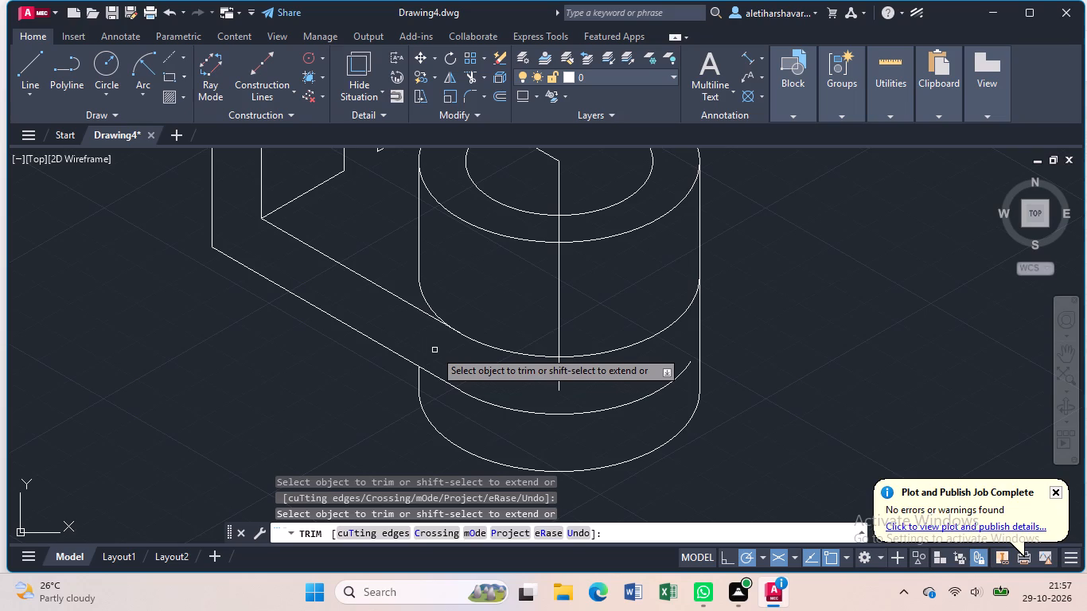
# Trim away the upper arc on both sides of the central vertical line and the remaining lower arc across the boss.
pyautogui.click(497, 345)
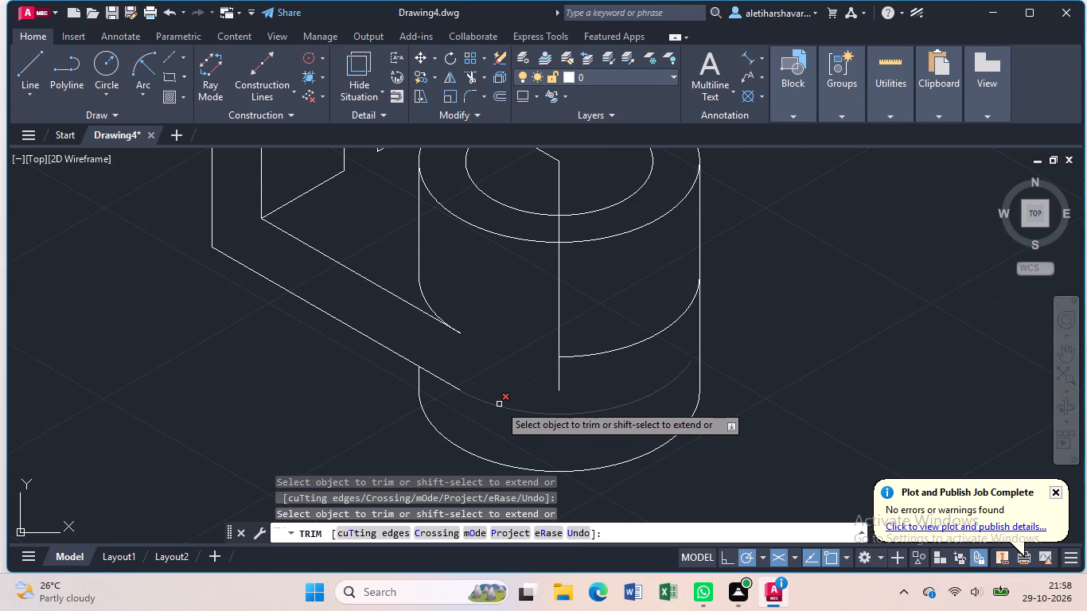
pyautogui.click(499, 404)
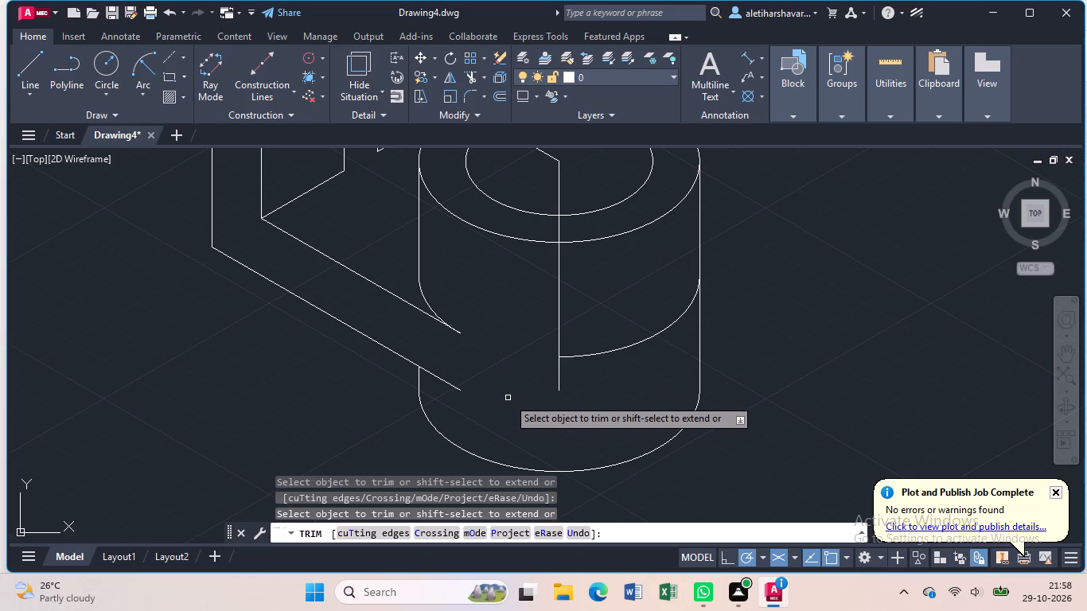
pyautogui.click(589, 356)
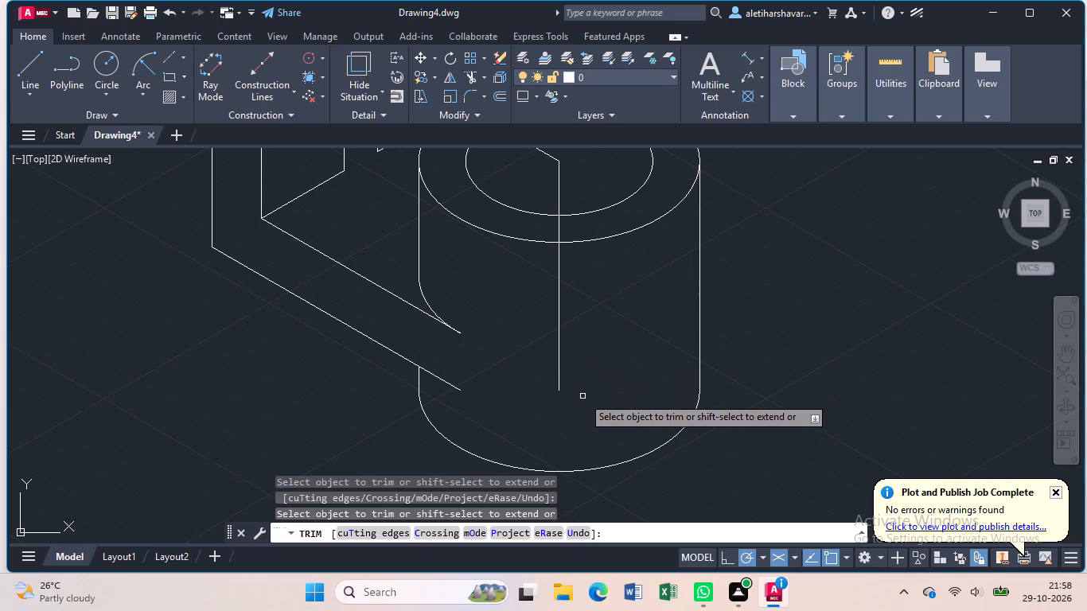
pyautogui.press('Escape')
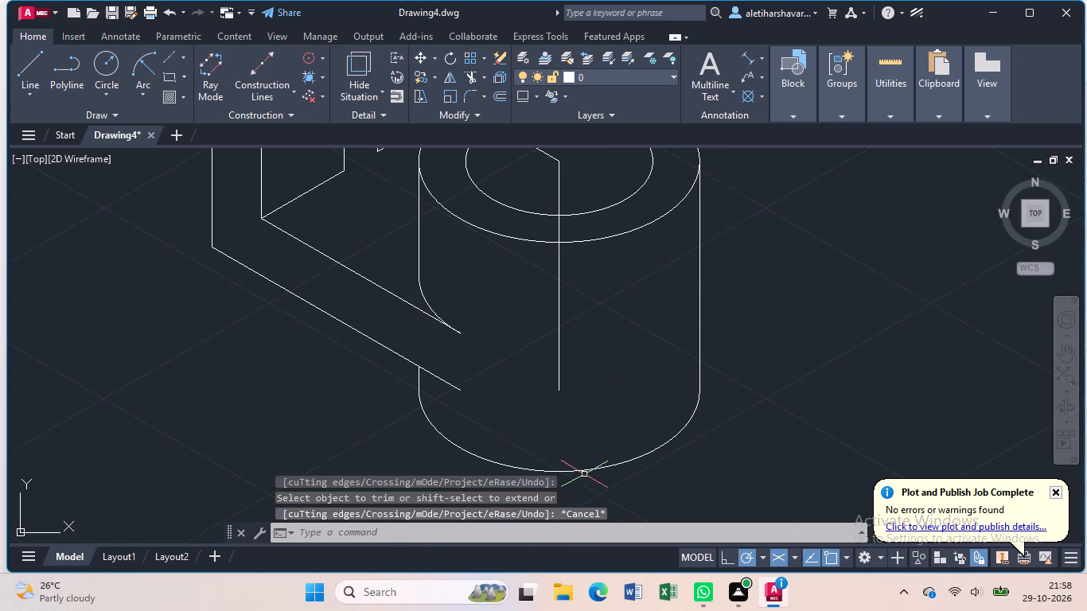
# Copy the bottom isocircle arc vertically upward by about 10.4 at 90°.
pyautogui.click(584, 474)
pyautogui.click(585, 469)
pyautogui.click(586, 471)
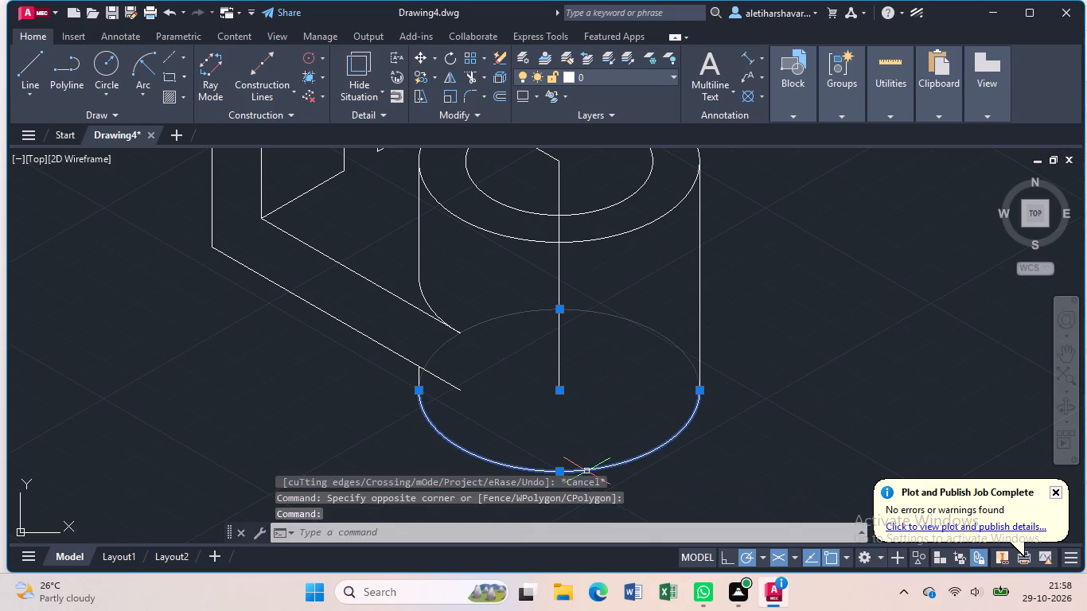
pyautogui.write('co')
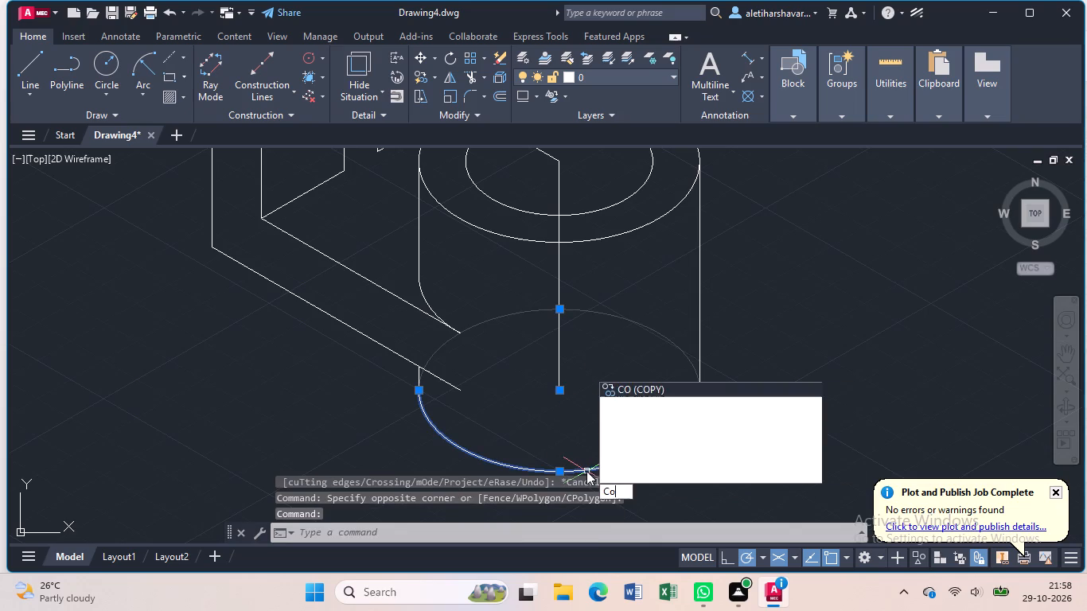
pyautogui.press('Return')
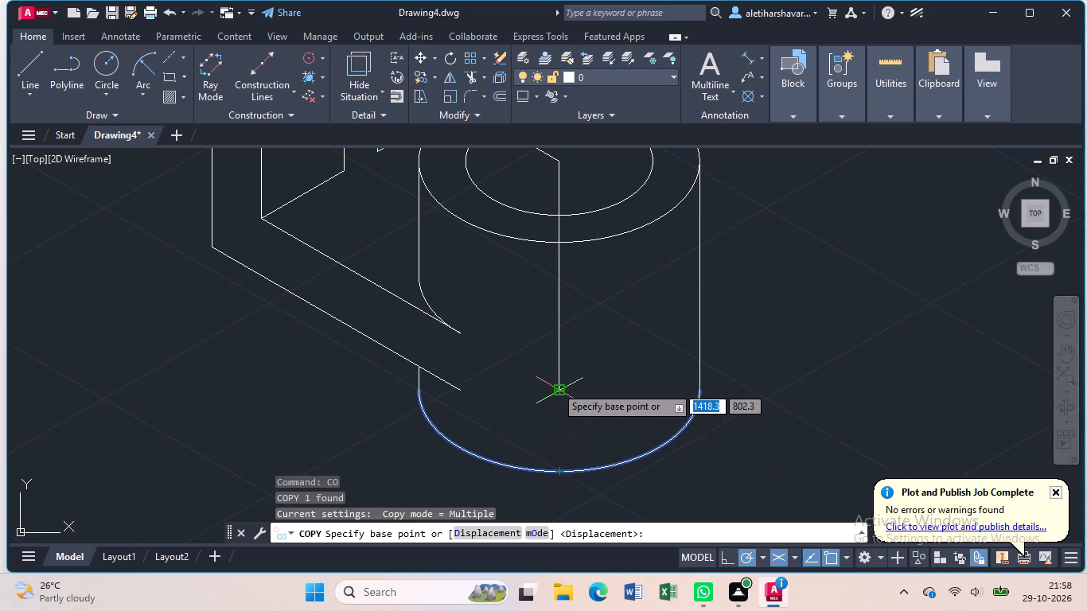
pyautogui.click(557, 471)
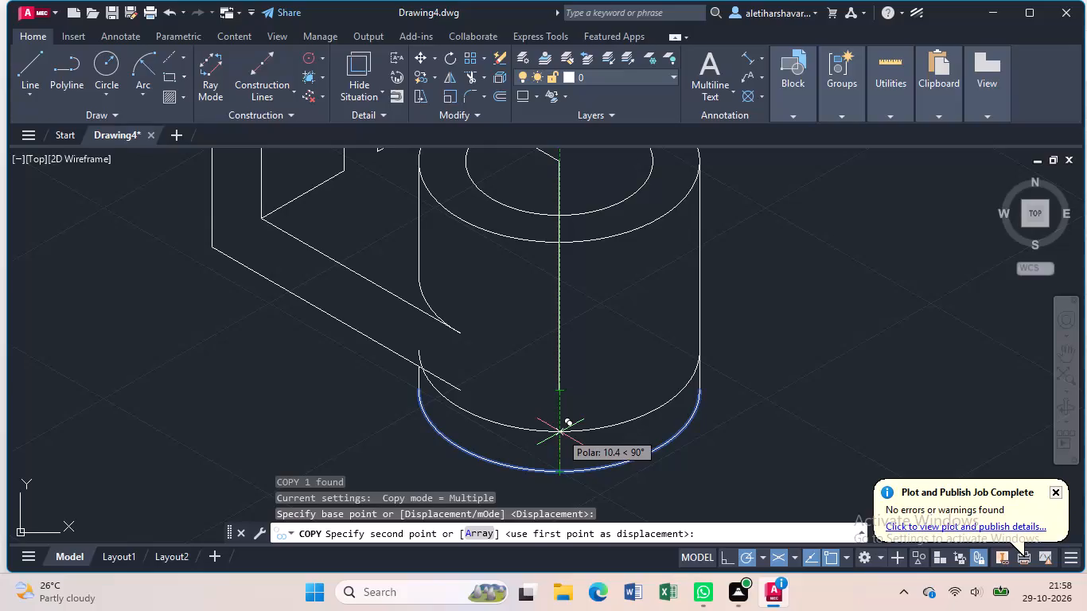
pyautogui.click(560, 432)
pyautogui.press('Escape')
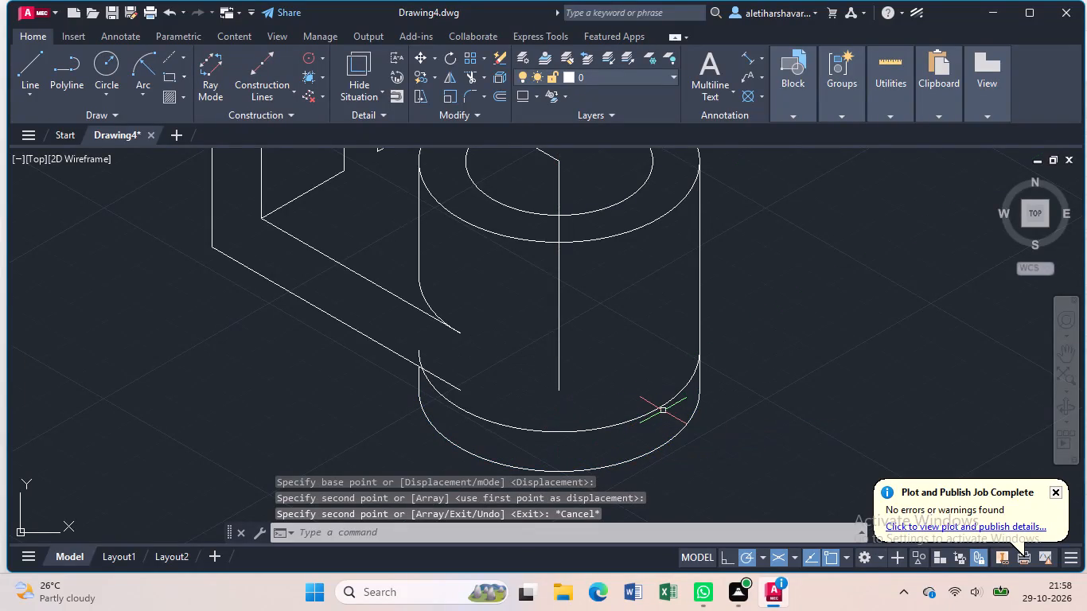
# Trim the copied arc's left-hand end where it sticks out above the lower 330° line.
pyautogui.write('tr')
pyautogui.press('Return')
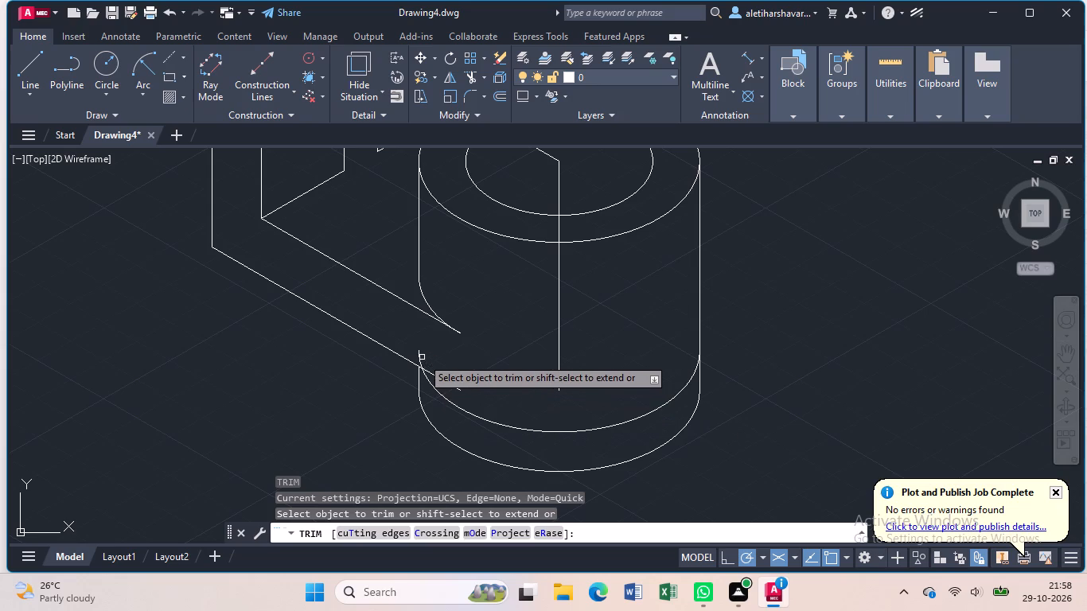
pyautogui.click(419, 355)
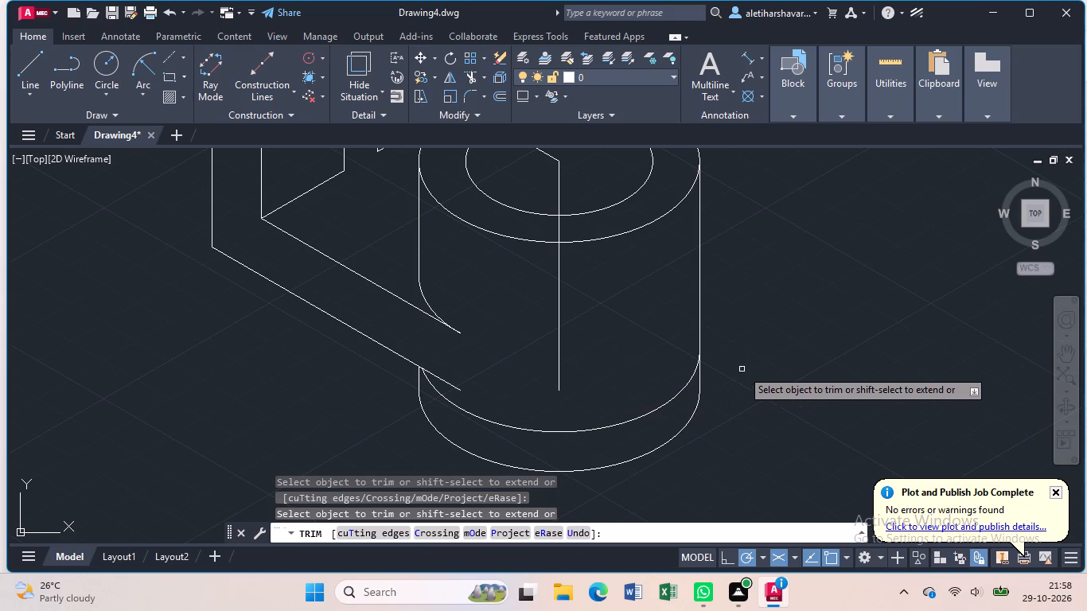
pyautogui.press('Escape')
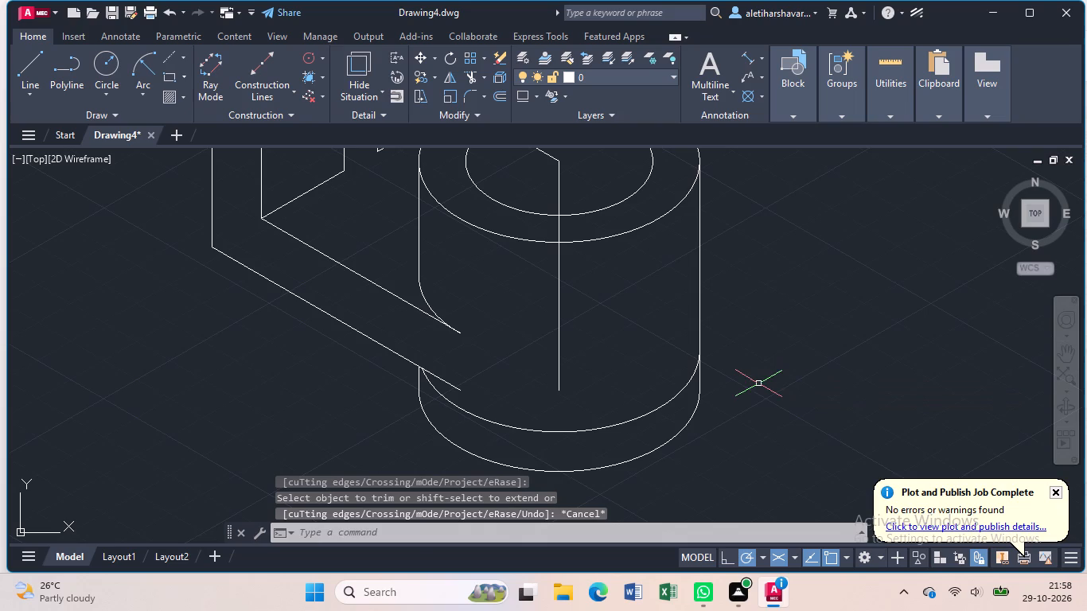
# Draw a 30-long line at 330° from the top isocircles' centre to the outer isocircle, continuing vertically down just past the bottom isocircle.
pyautogui.moveTo(651, 339); pyautogui.dragTo(650, 356, button='middle')
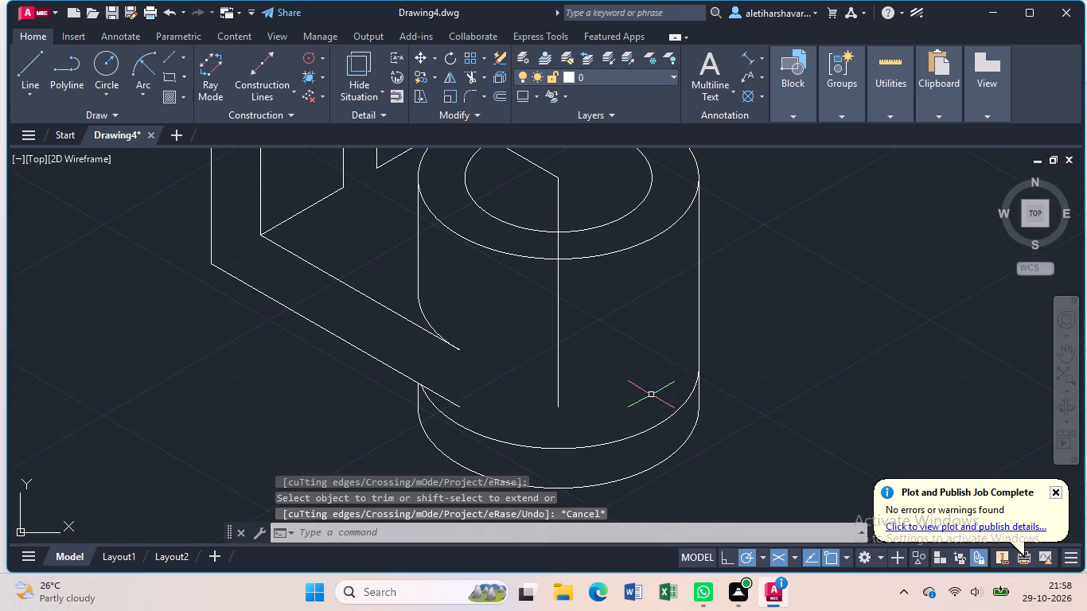
pyautogui.moveTo(653, 388); pyautogui.dragTo(653, 435, button='middle')
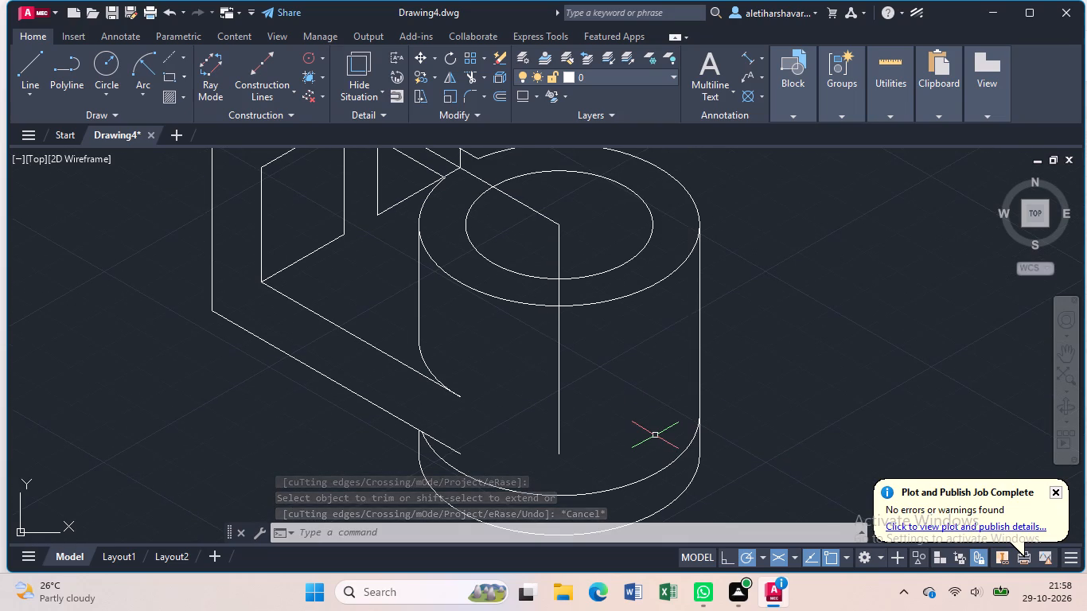
pyautogui.press('l')
pyautogui.press('Return')
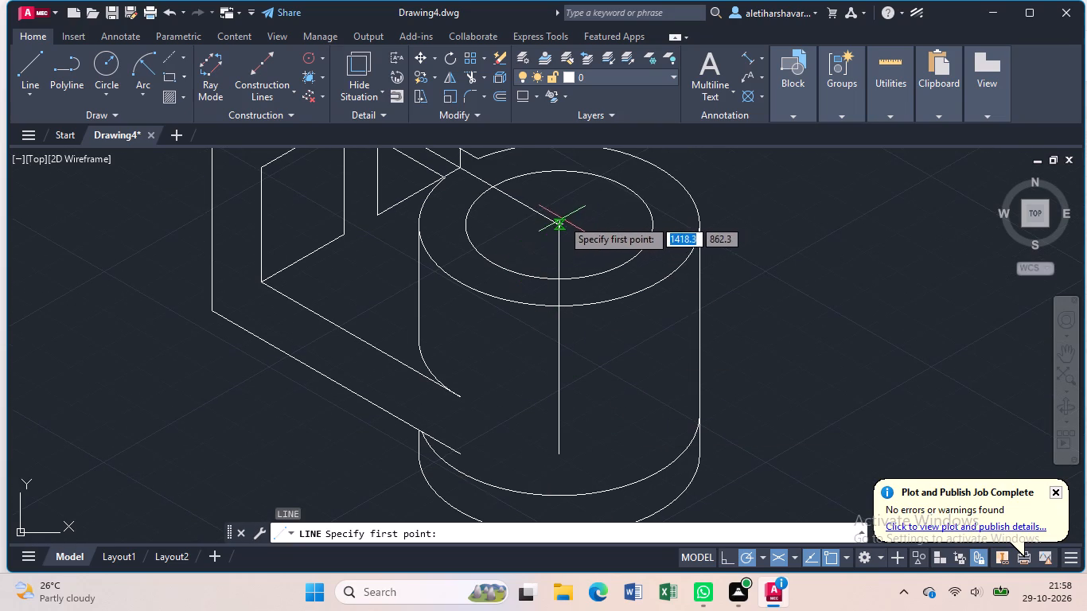
pyautogui.click(559, 223)
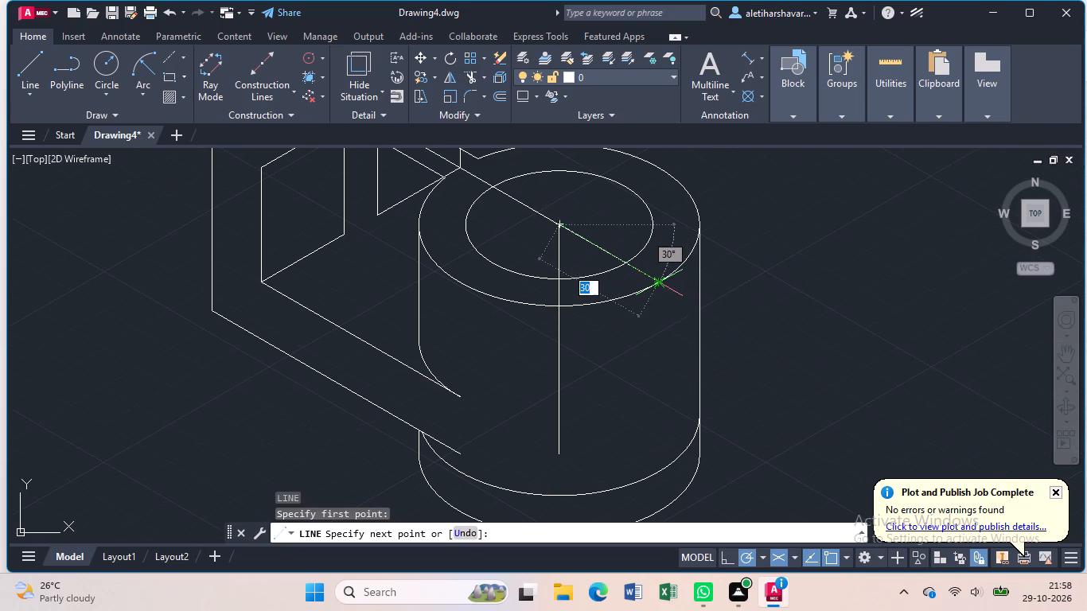
pyautogui.click(661, 281)
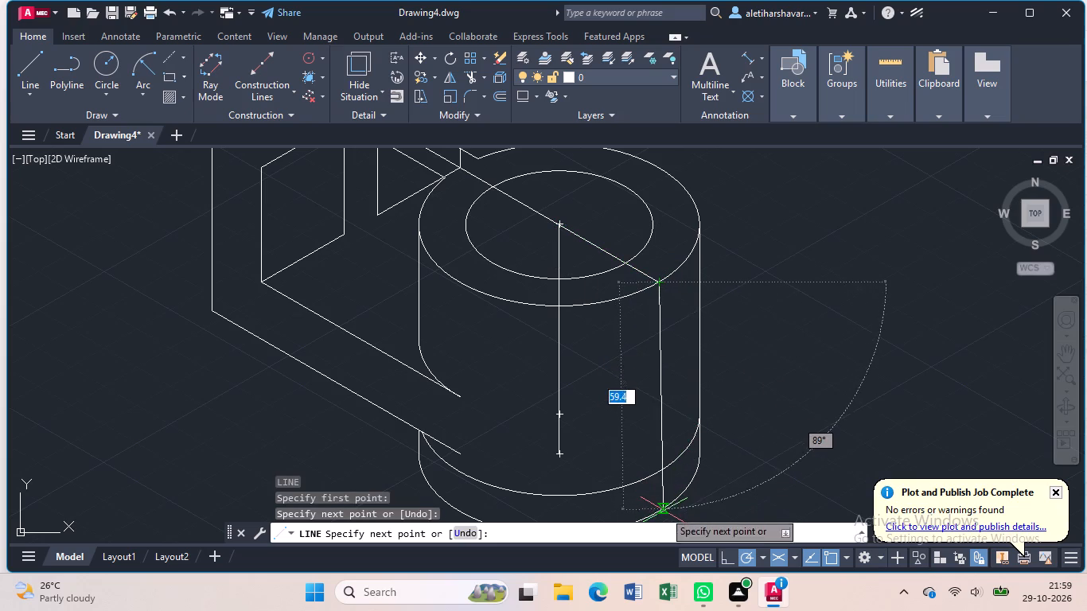
pyautogui.moveTo(666, 512); pyautogui.dragTo(656, 400, button='middle')
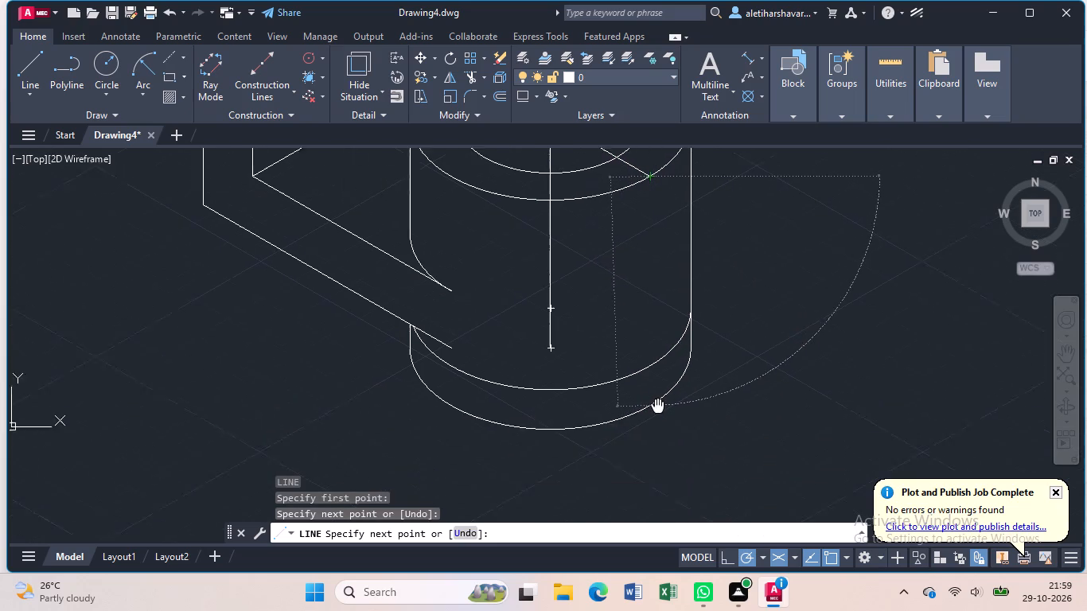
pyautogui.moveTo(656, 400); pyautogui.dragTo(653, 378, button='middle')
pyautogui.click(650, 387)
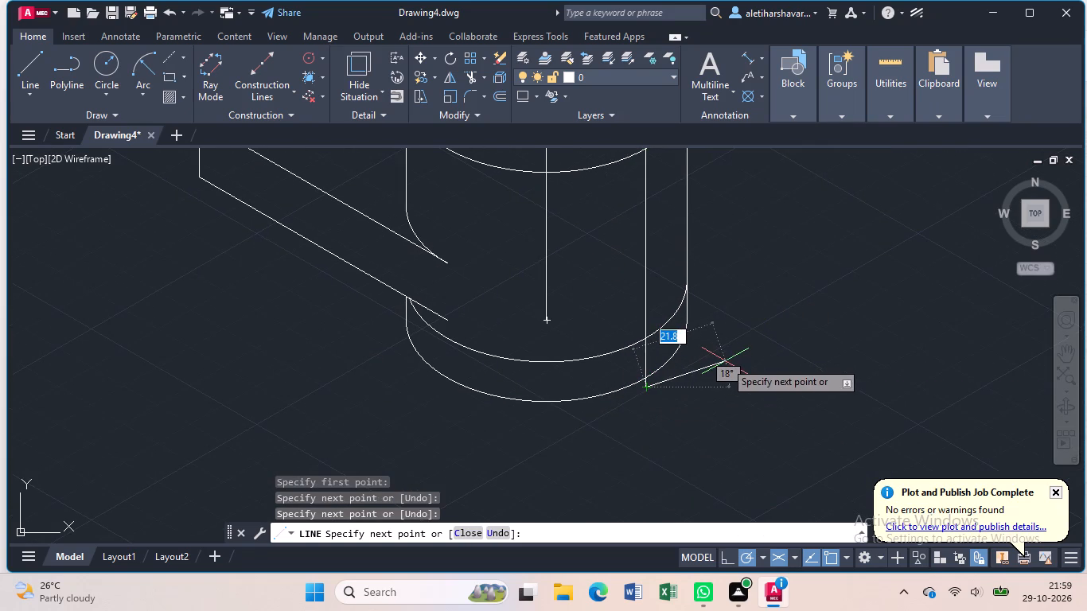
pyautogui.press('Escape')
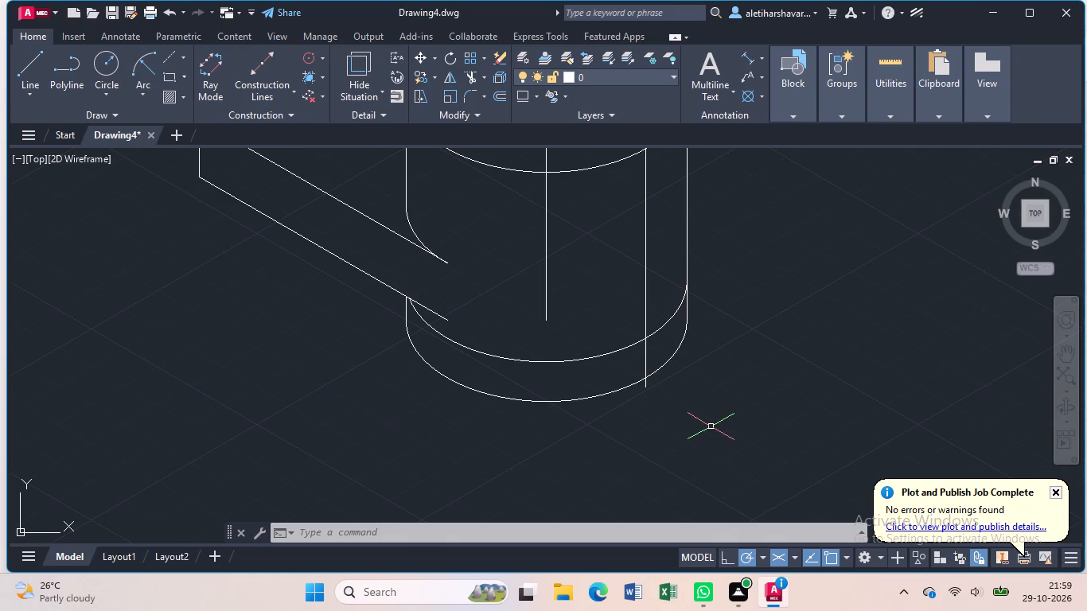
# Draw a 23-long line at 210° from the new vertical's crossing with the copied arc.
pyautogui.scroll(-1, 710, 423)
pyautogui.press('l')
pyautogui.press('Return')
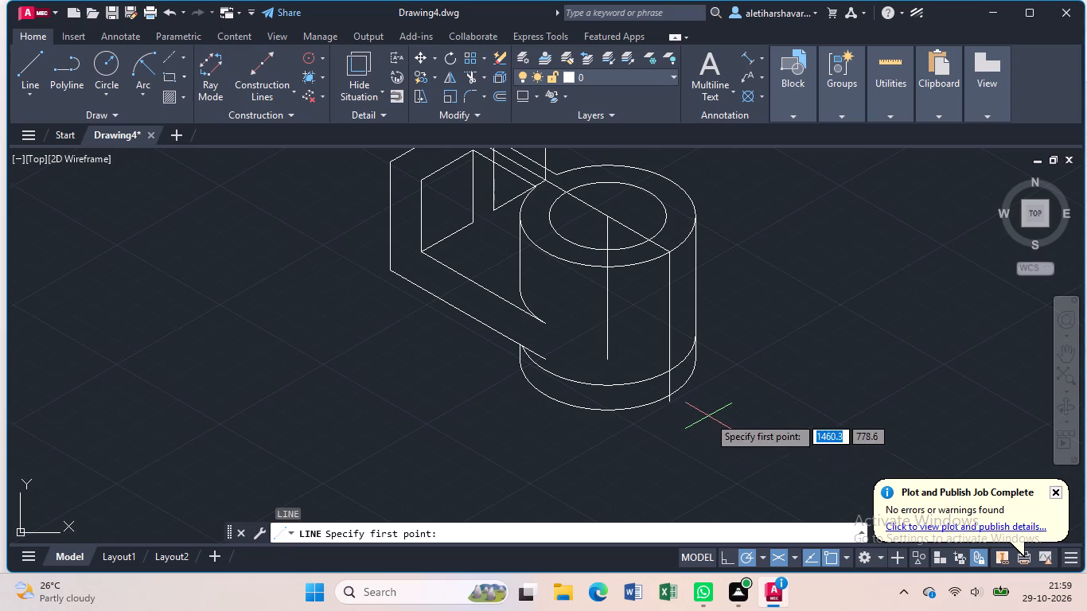
pyautogui.click(671, 367)
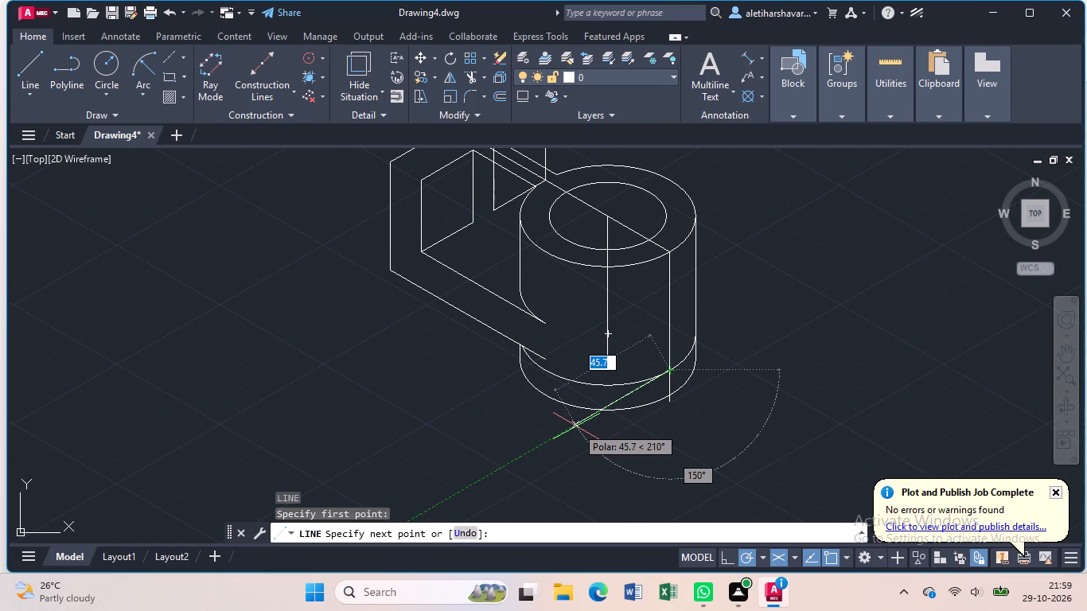
pyautogui.write('23')
pyautogui.press('Return')
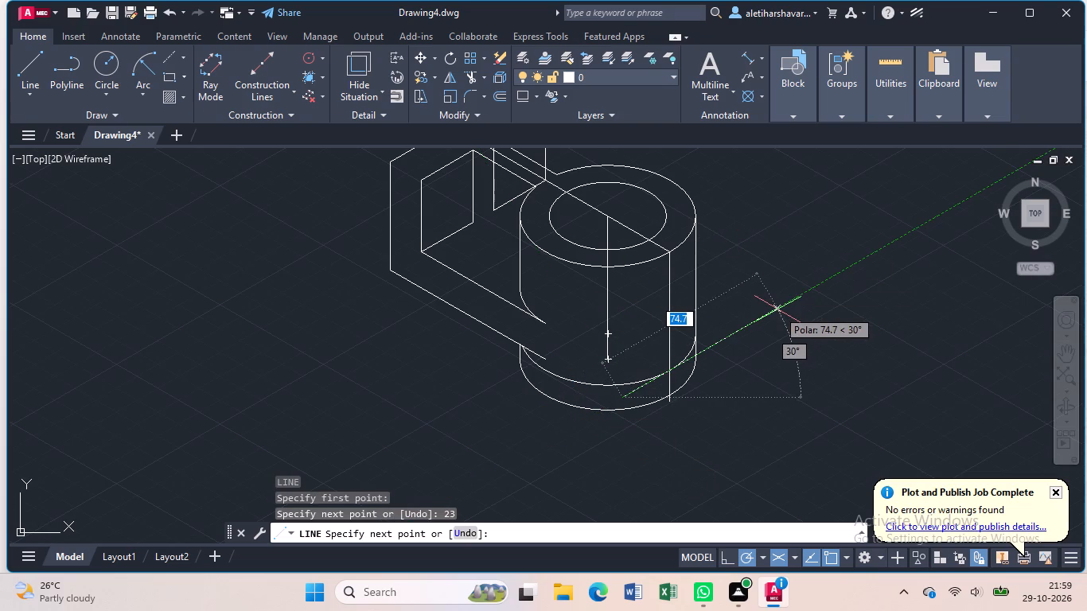
# Continue with a 46-long line at 30° from the end of the 23-long line, back across the cylinder's base.
pyautogui.write('46')
pyautogui.press('Return')
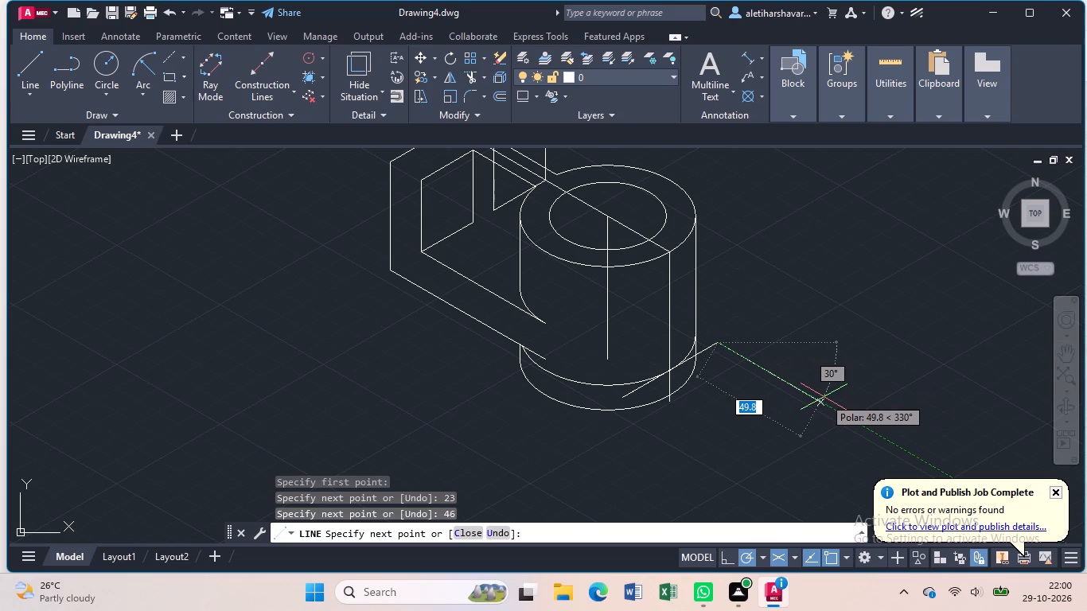
pyautogui.press('Escape')
# Draw a 75-long line at 330° from the top isocircles' centre, continuing 60 vertically down and a freehand length at 30°.
pyautogui.press('l')
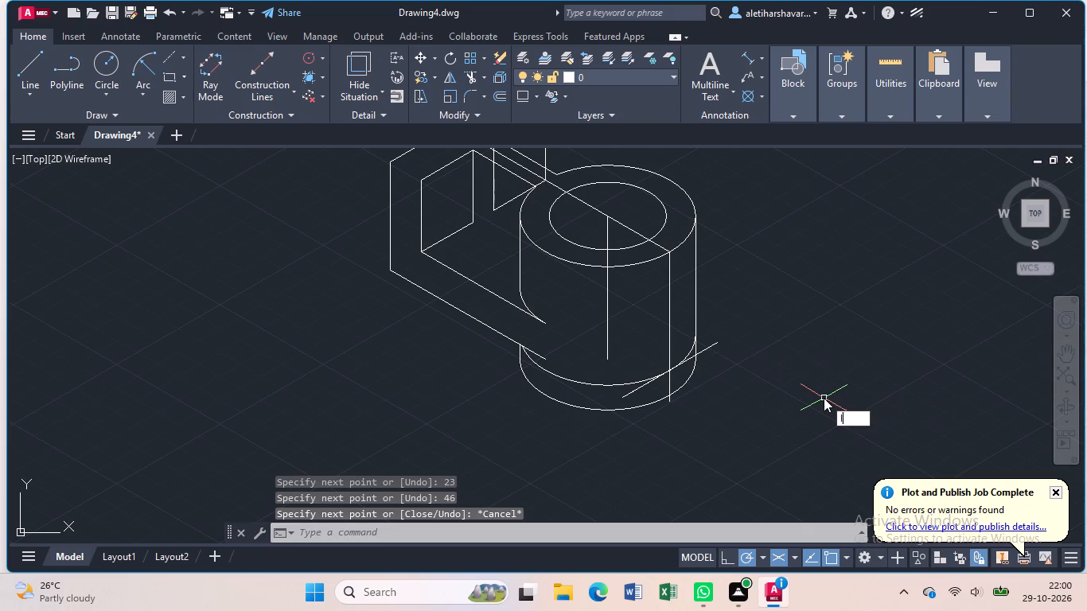
pyautogui.press('Return')
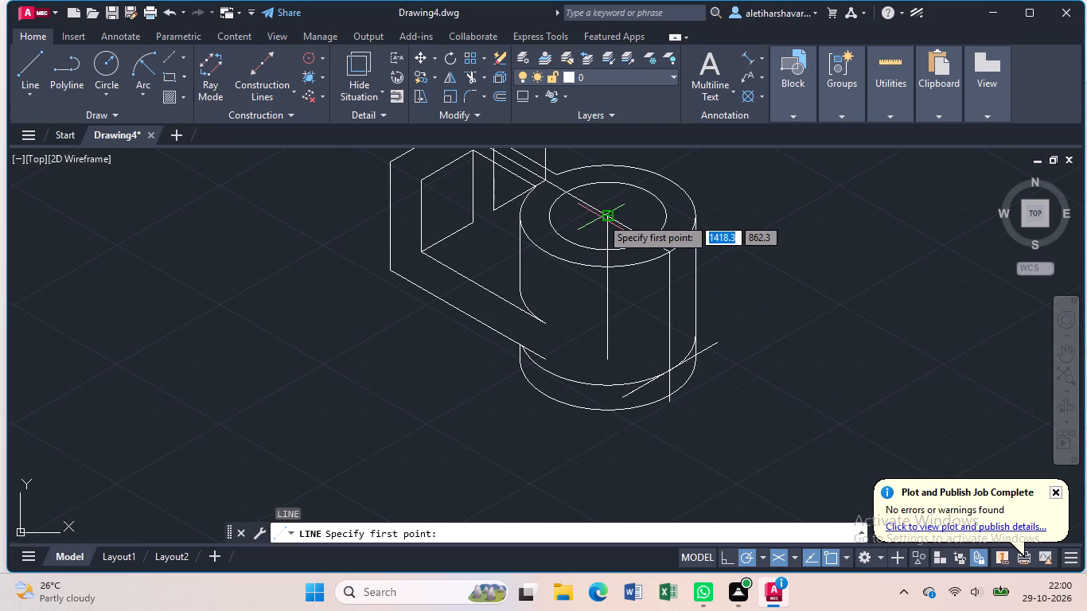
pyautogui.click(606, 213)
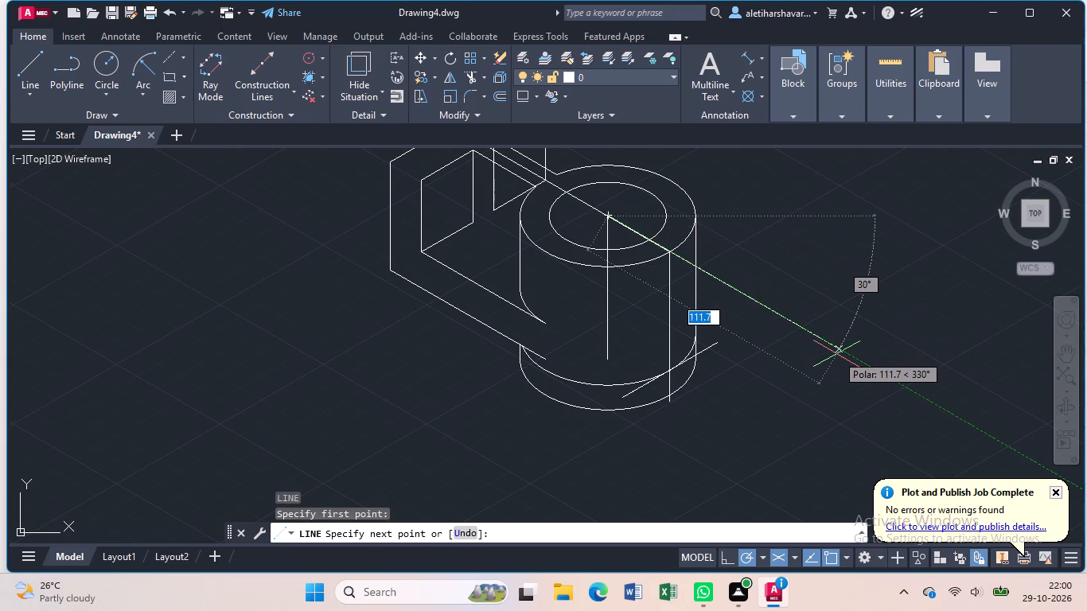
pyautogui.write('75')
pyautogui.press('Return')
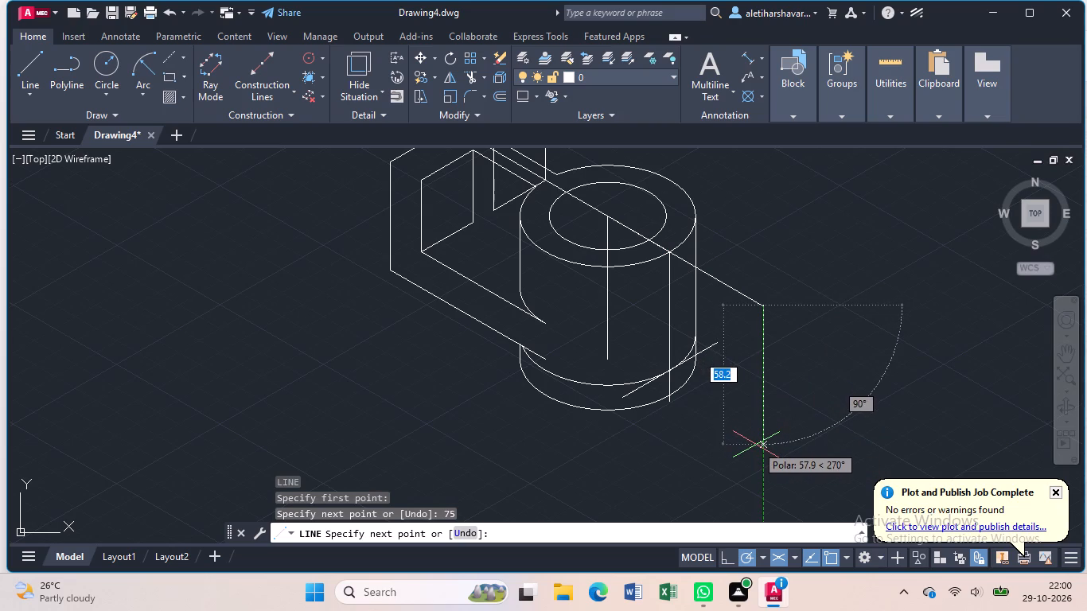
pyautogui.write('60')
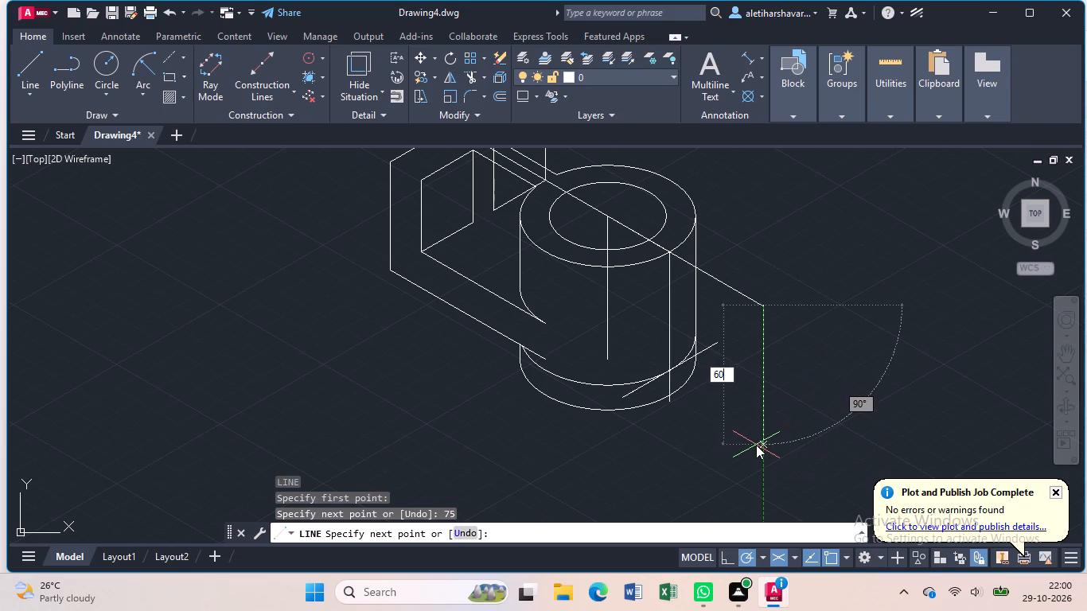
pyautogui.press('Return')
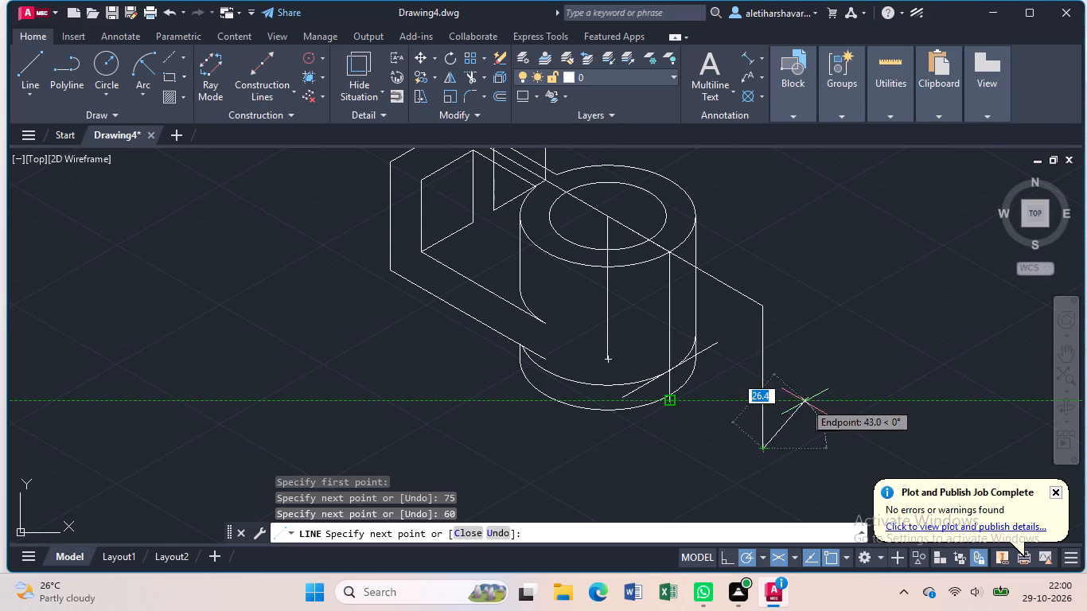
pyautogui.click(845, 392)
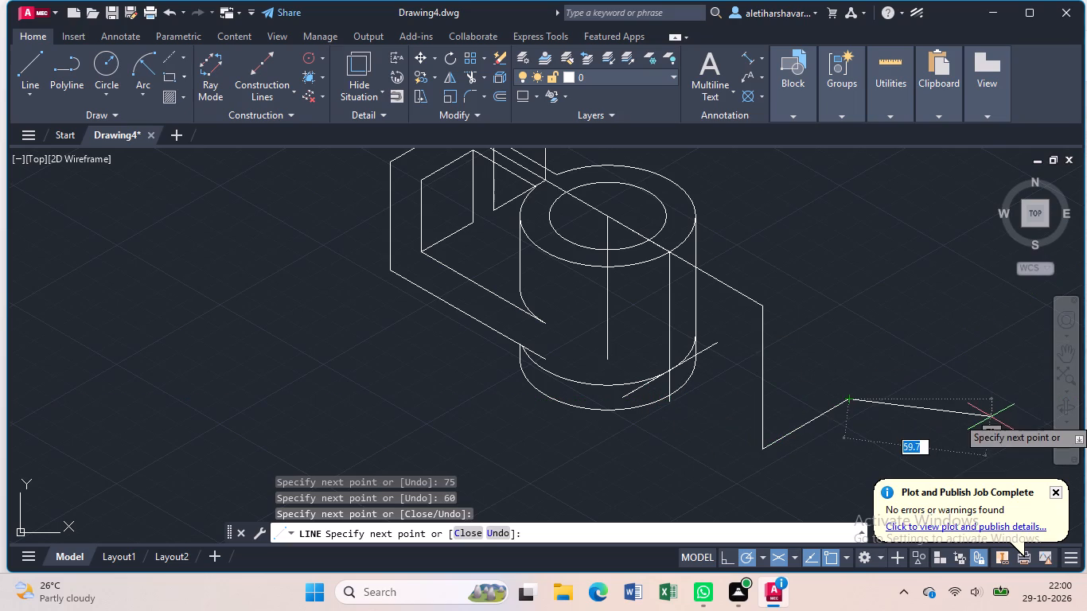
pyautogui.press('Escape')
# Draw a line about 18 long at 330° from the upper end of the 46-long line.
pyautogui.press('l')
pyautogui.press('Return')
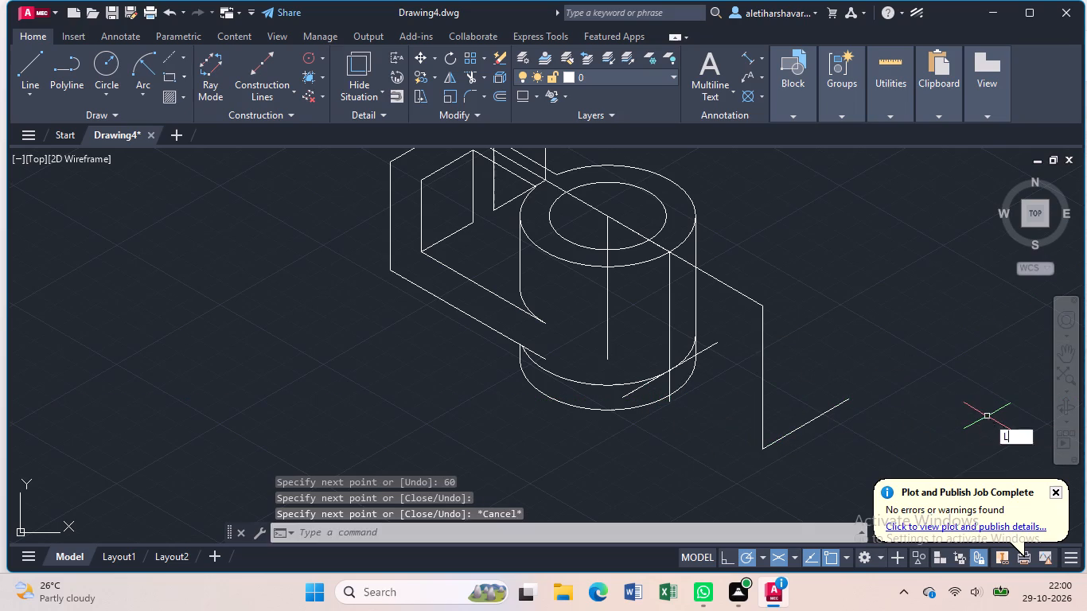
pyautogui.click(719, 341)
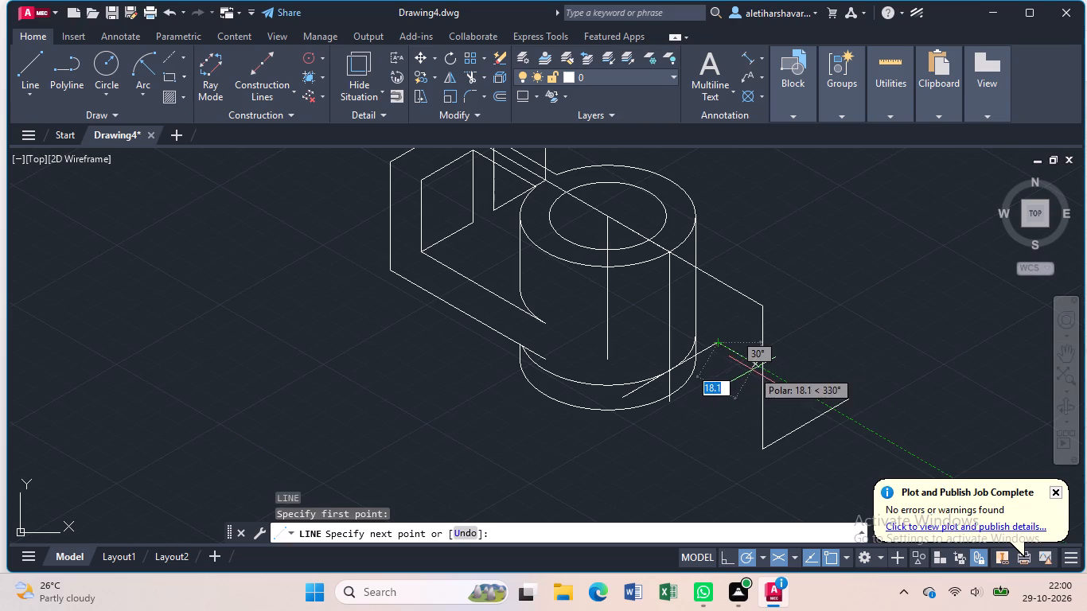
pyautogui.click(752, 370)
pyautogui.press('Escape')
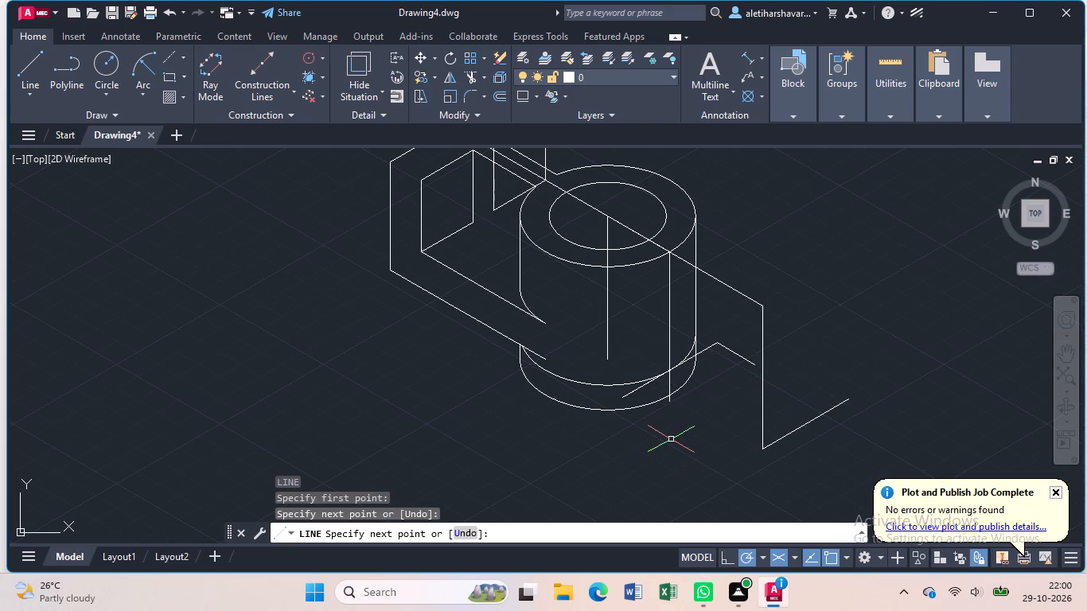
# Extend the short 330° line past the 60-long vertical to the outer 30° line, and trim that line's overhang beyond the corner.
pyautogui.write('tr')
pyautogui.press('Return')
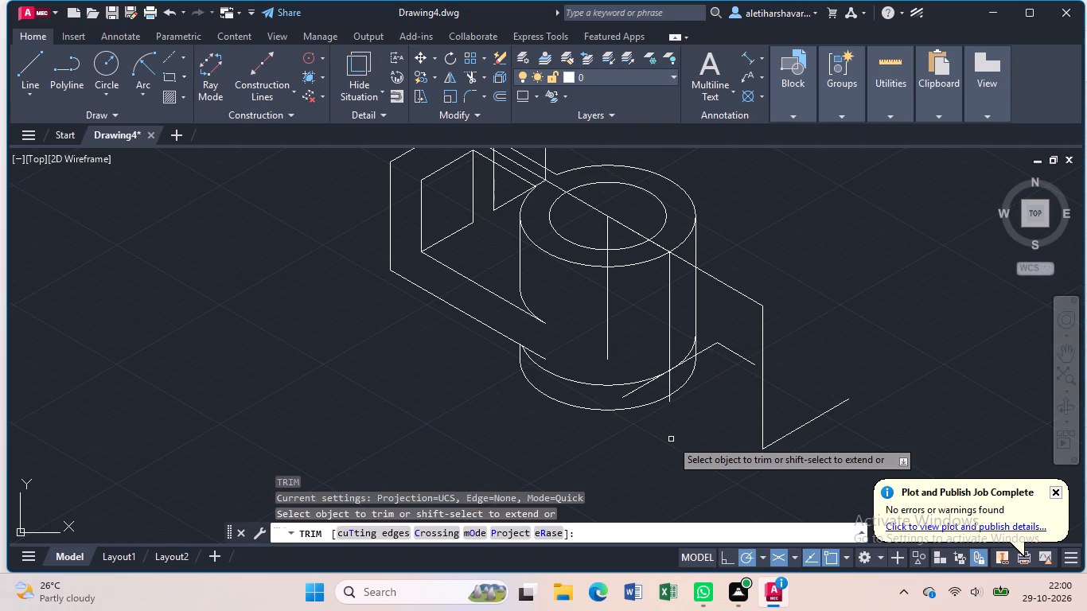
pyautogui.keyDown('shift'); pyautogui.click(742, 357); pyautogui.keyUp('shift')
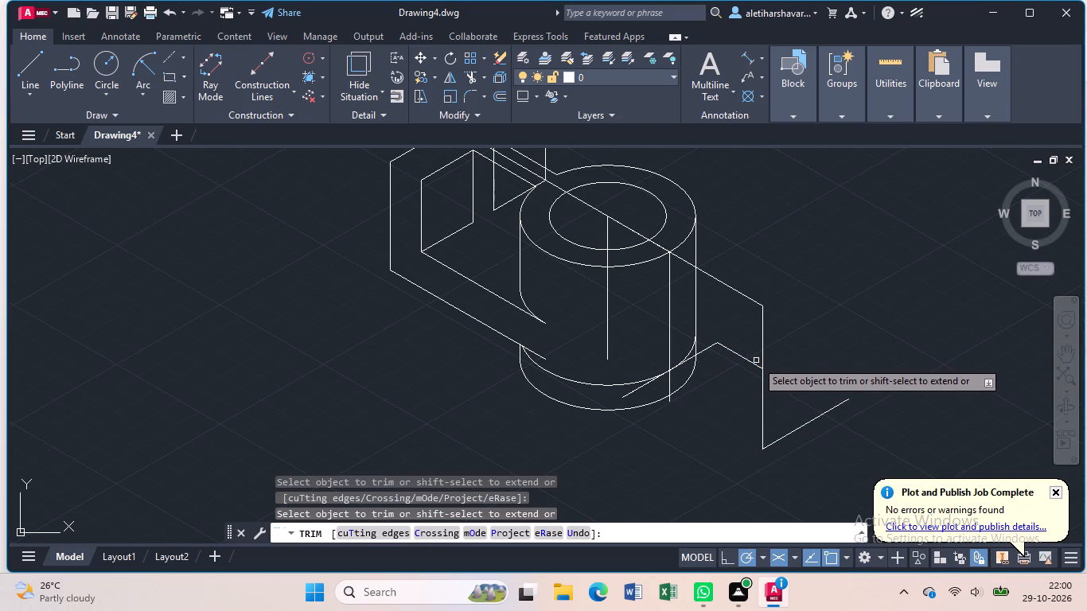
pyautogui.keyDown('shift'); pyautogui.click(756, 363); pyautogui.keyUp('shift')
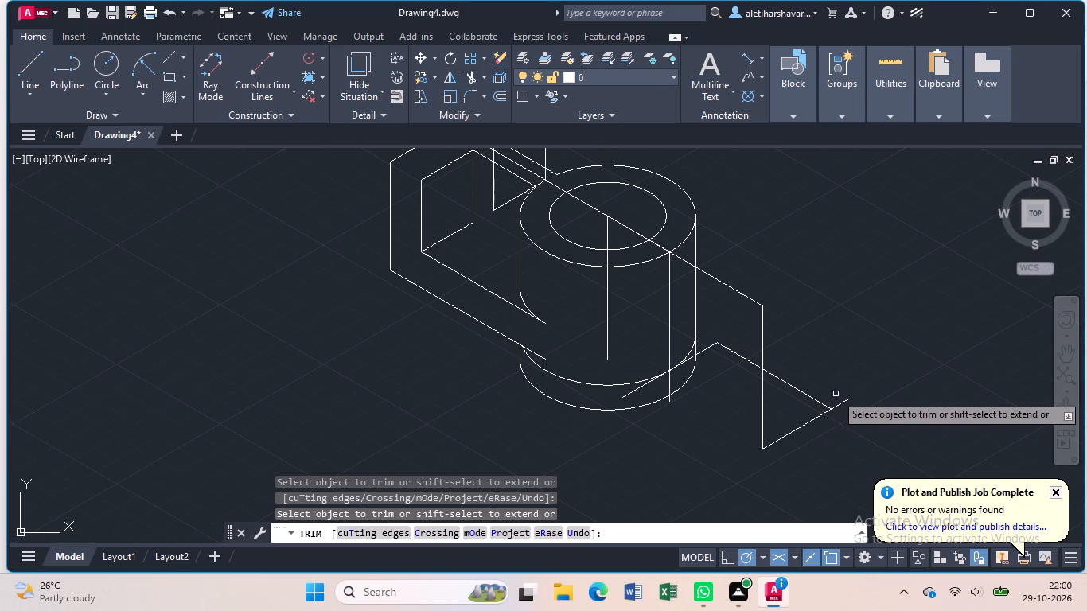
pyautogui.click(840, 407)
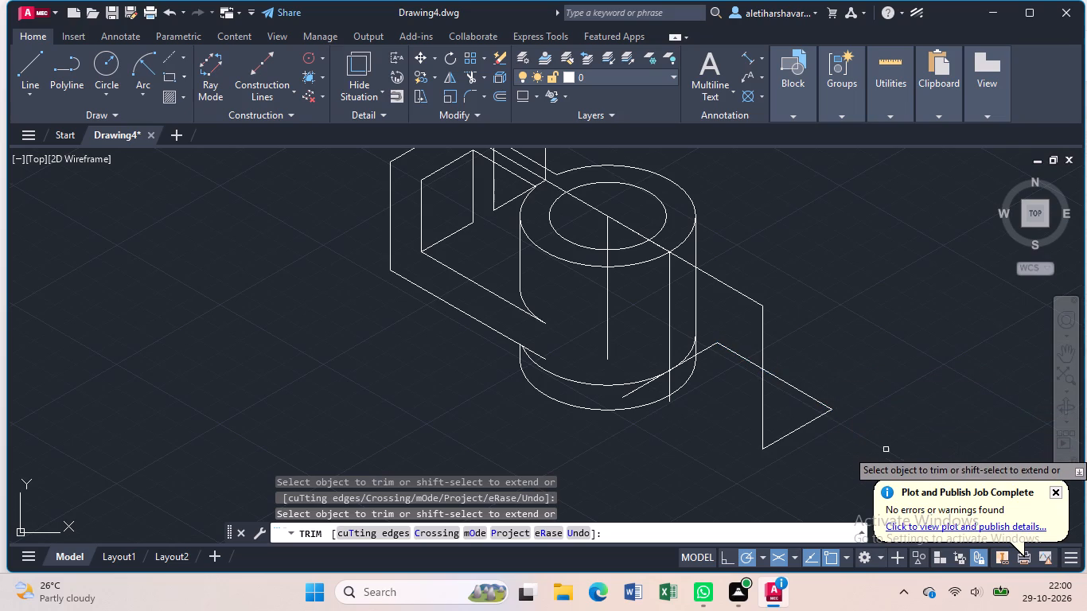
pyautogui.press('l')
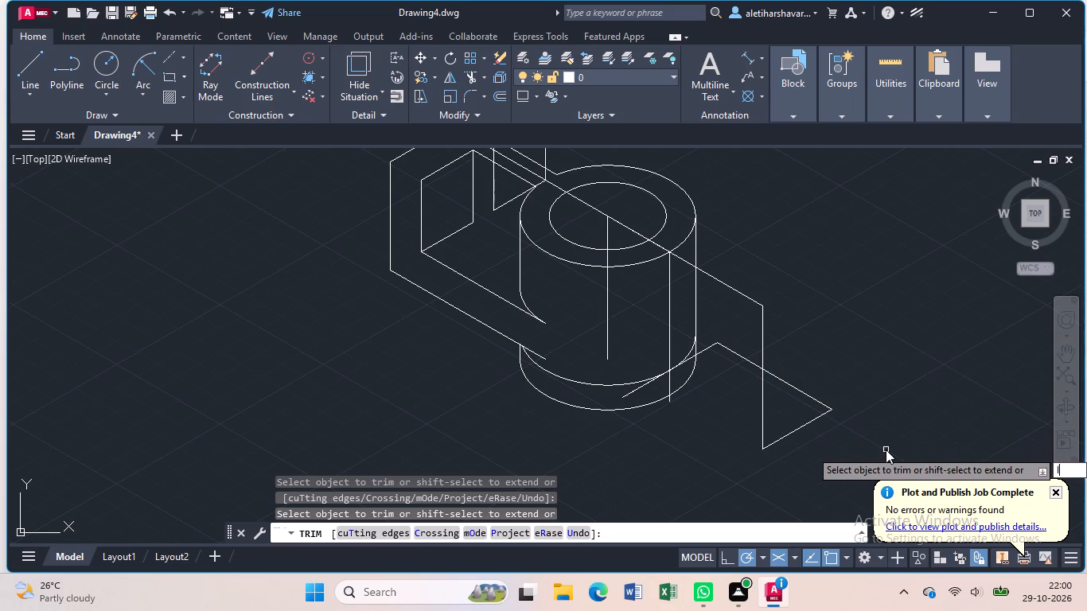
pyautogui.press('Return')
pyautogui.press('Escape')
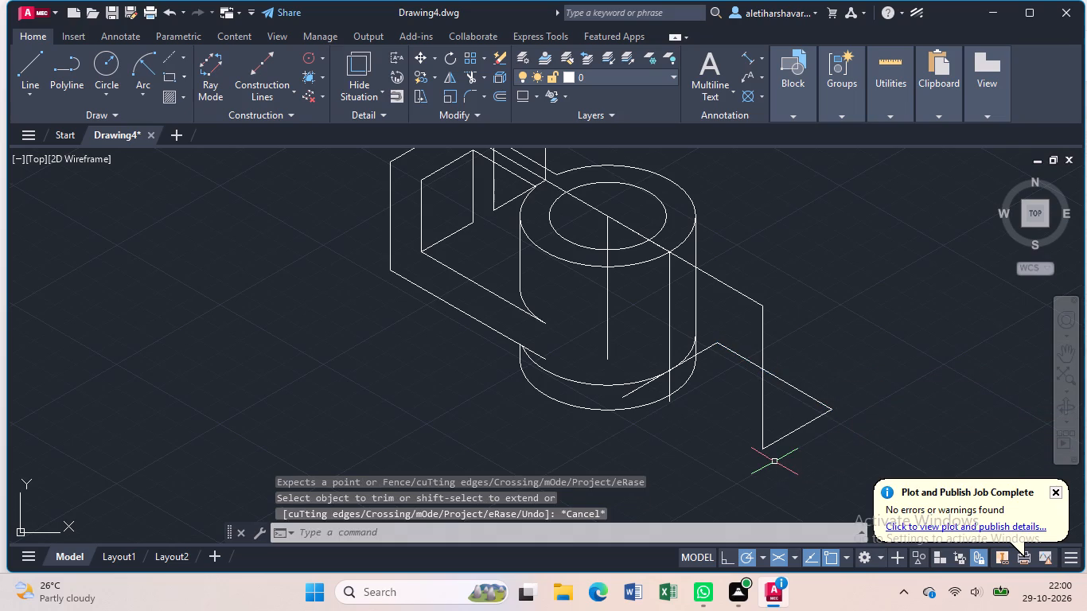
# Draw a line at 210° from the bottom end of the 60-long vertical, running past the plate's lower corner.
pyautogui.press('l')
pyautogui.press('Return')
pyautogui.click(766, 446)
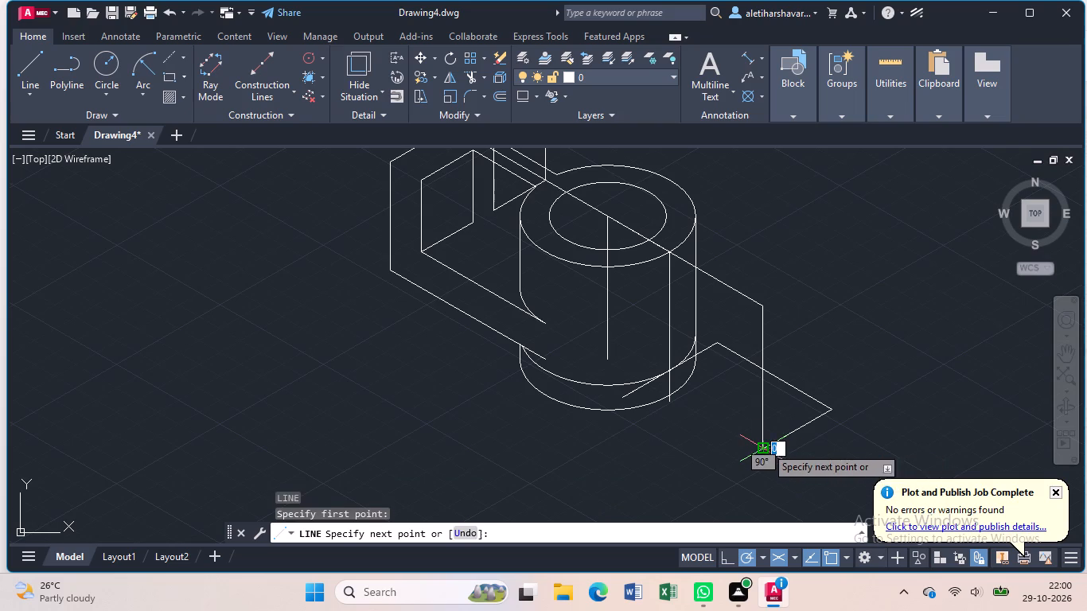
pyautogui.click(666, 507)
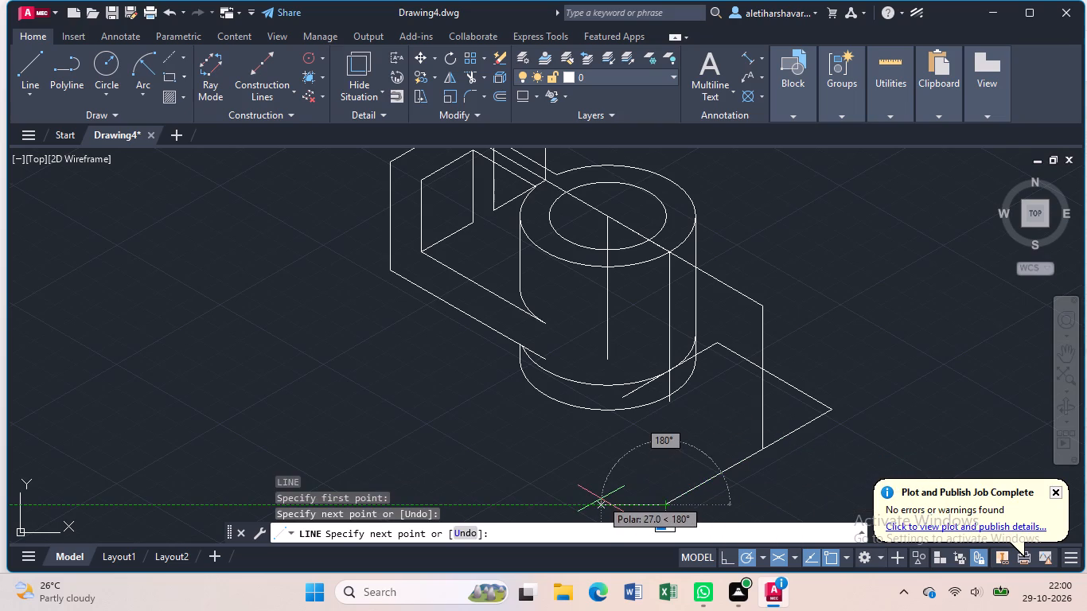
pyautogui.press('Escape')
pyautogui.write('tr')
pyautogui.press('Return')
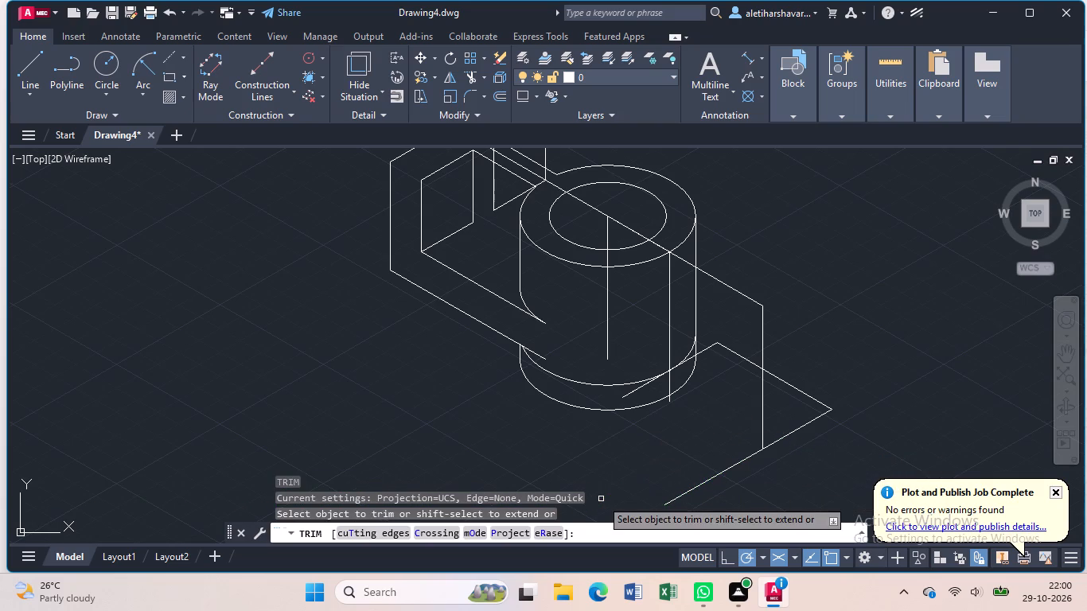
pyautogui.press('Escape')
# Draw a short line at 330° from the lower end of the 46-long line.
pyautogui.press('l')
pyautogui.press('Return')
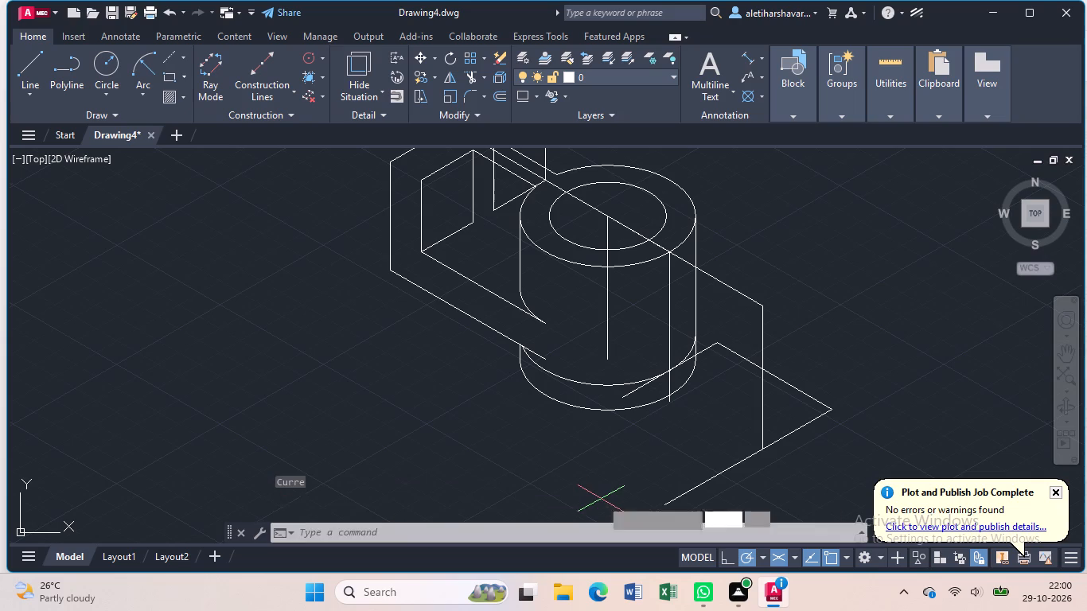
pyautogui.click(626, 397)
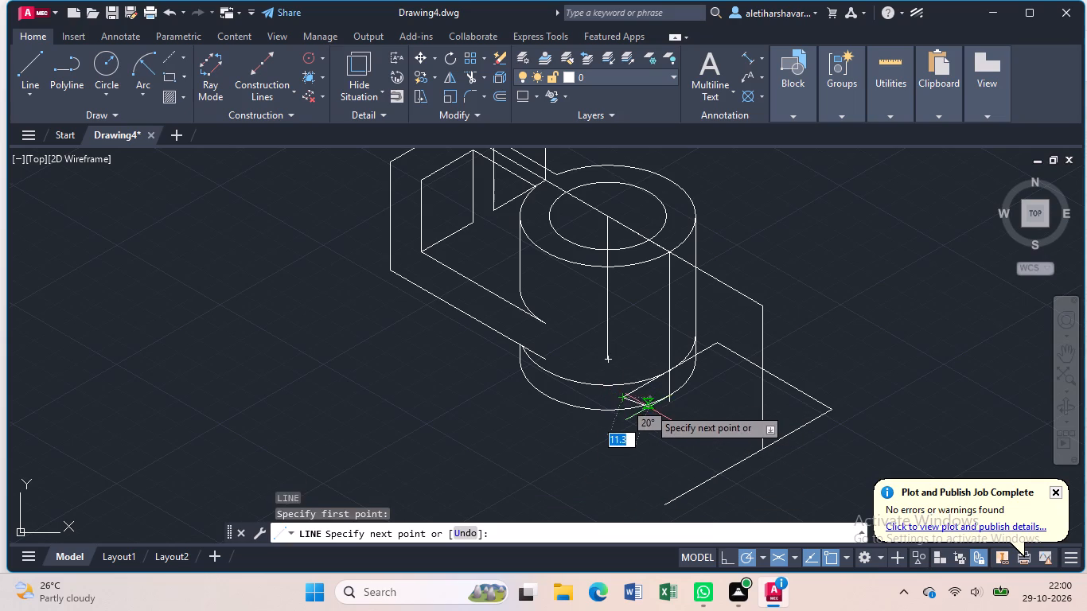
pyautogui.click(655, 418)
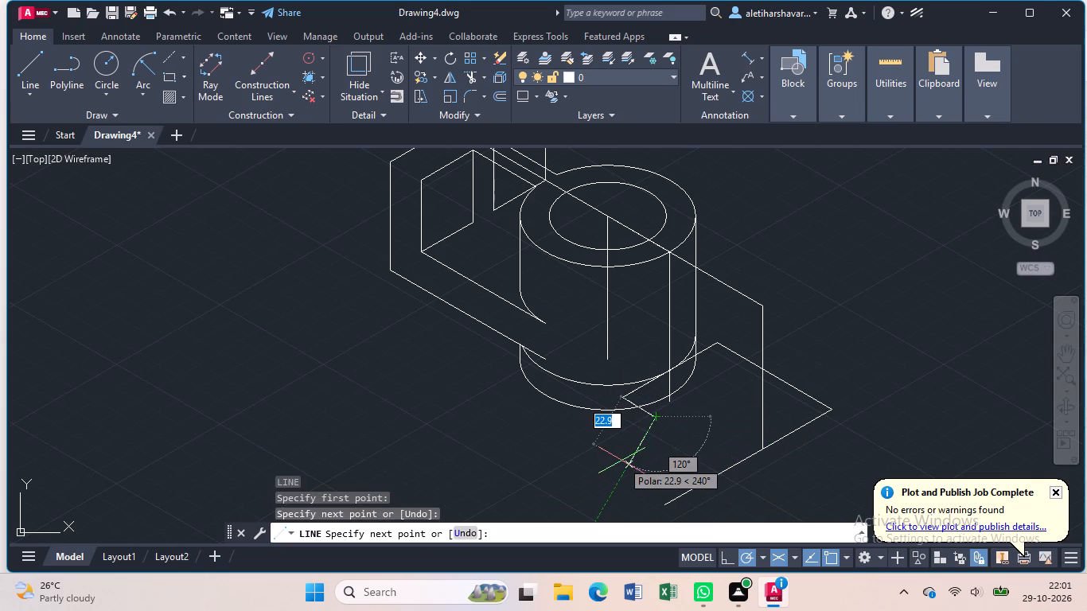
pyautogui.press('Escape')
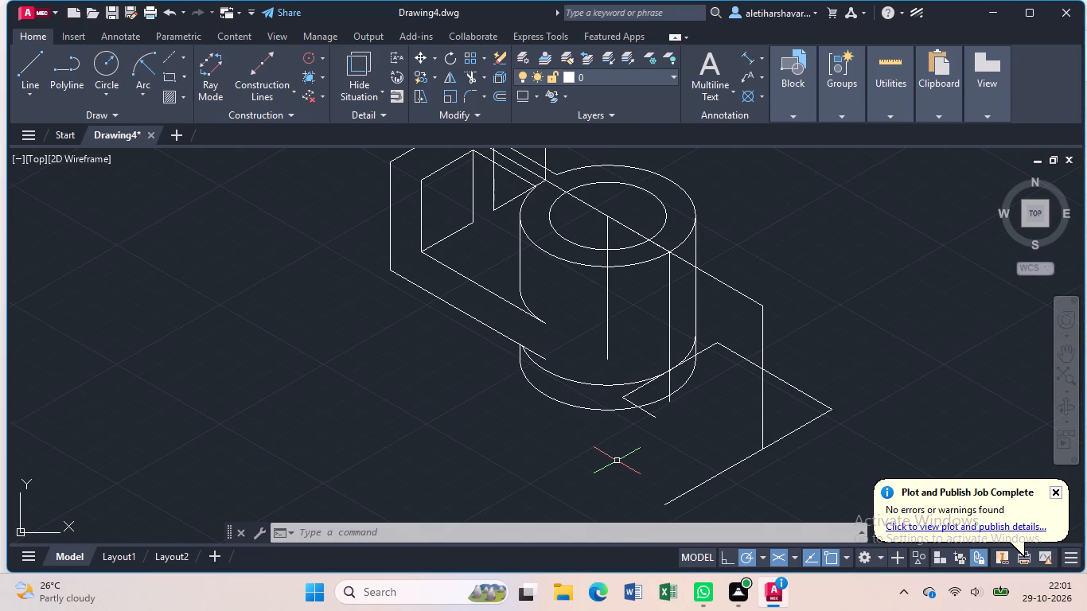
# Extend the lower 330° line to the 210° line and back to the cylinder's copied arc, and the upper 330° line back to the cylinder.
pyautogui.write('tr')
pyautogui.press('Return')
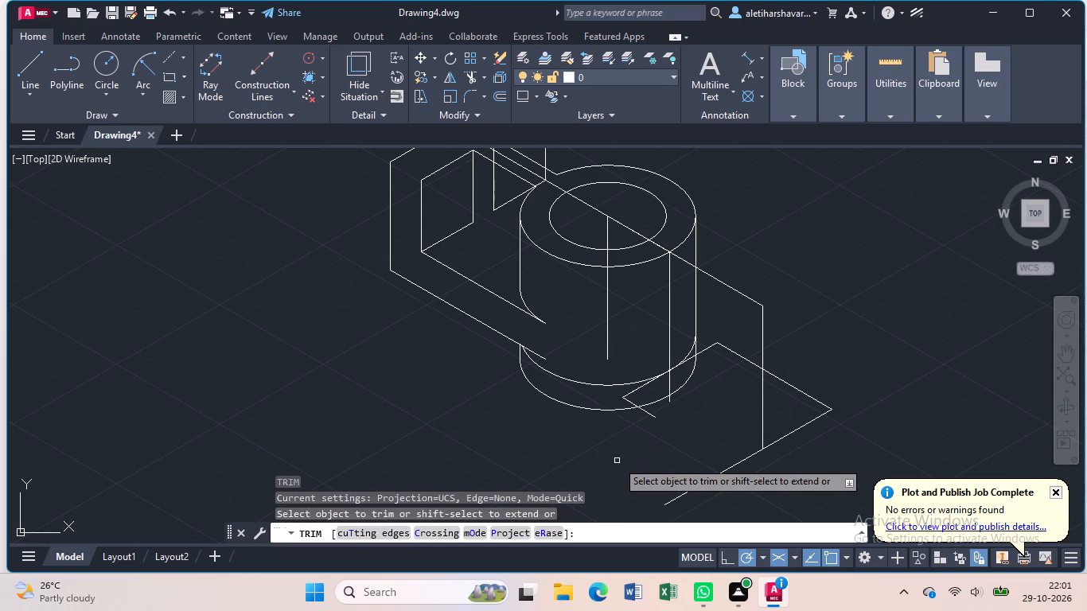
pyautogui.keyDown('shift'); pyautogui.click(654, 412); pyautogui.keyUp('shift')
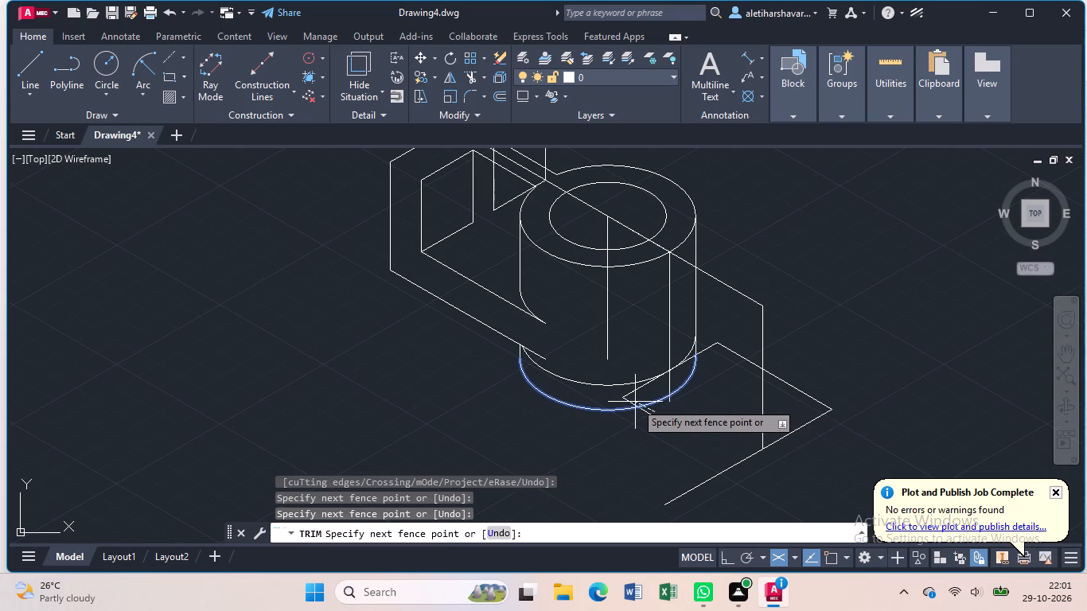
pyautogui.keyDown('shift'); pyautogui.click(654, 417); pyautogui.keyUp('shift')
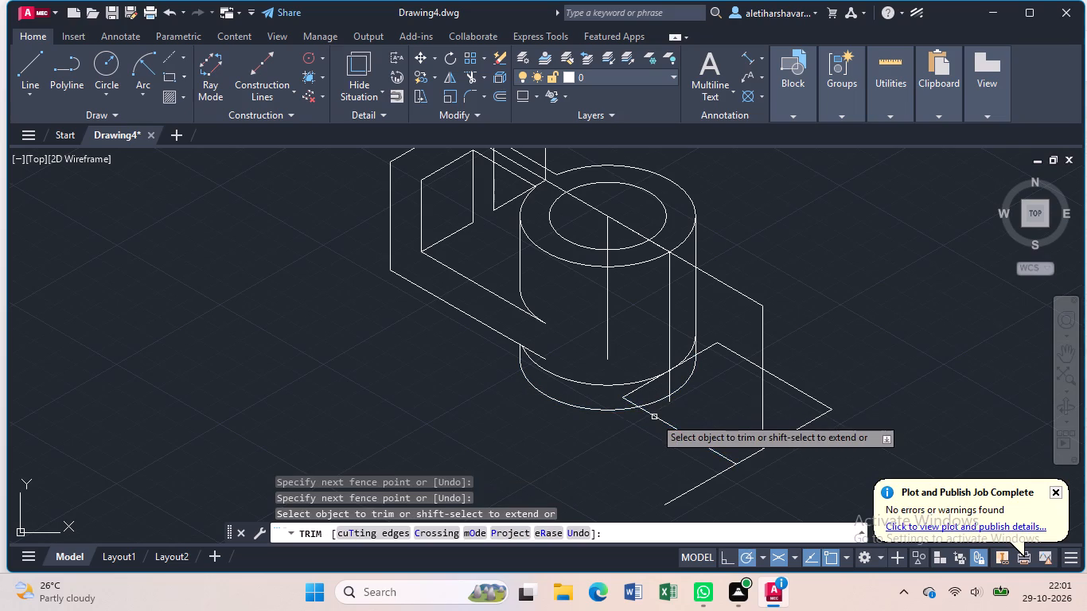
pyautogui.keyDown('shift'); pyautogui.click(635, 404); pyautogui.keyUp('shift')
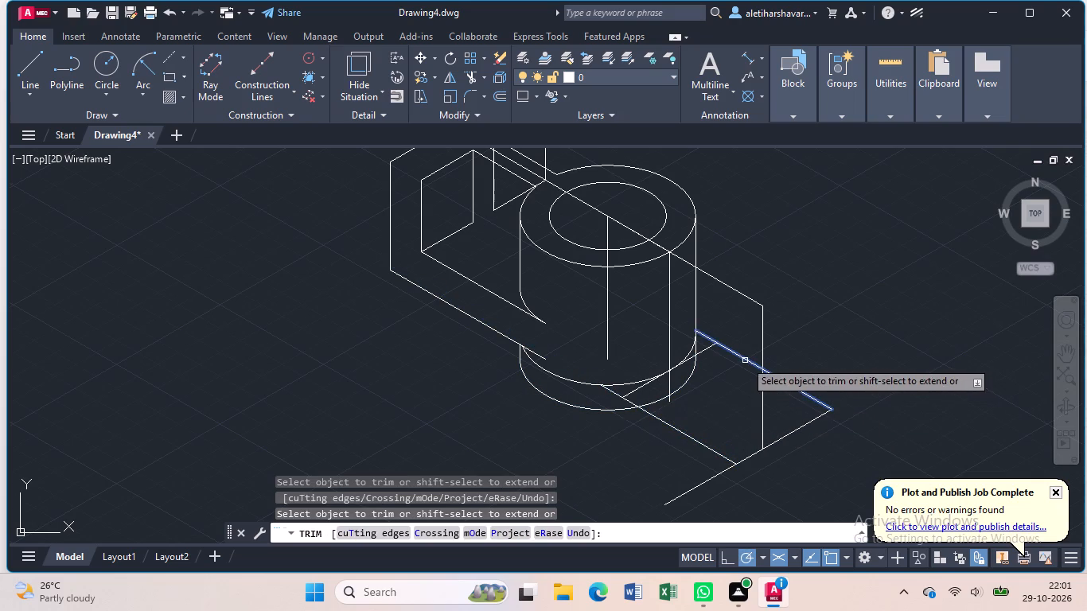
pyautogui.keyDown('shift'); pyautogui.click(744, 360); pyautogui.keyUp('shift')
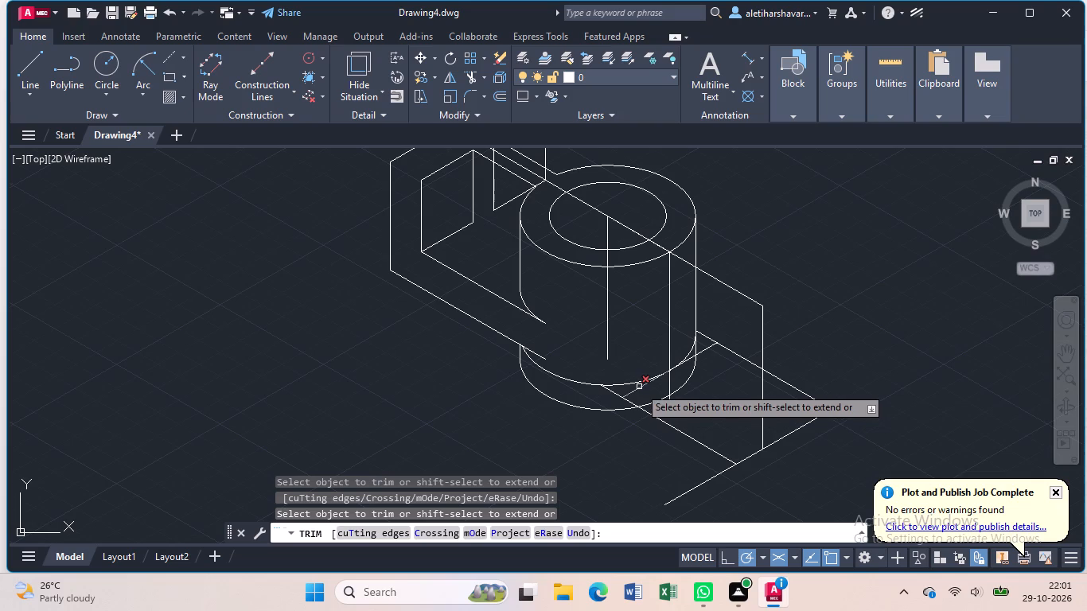
# Trim away the overlapping 23-long and 46-long reference lines crossing the cylinder's base.
pyautogui.click(639, 387)
pyautogui.click(639, 390)
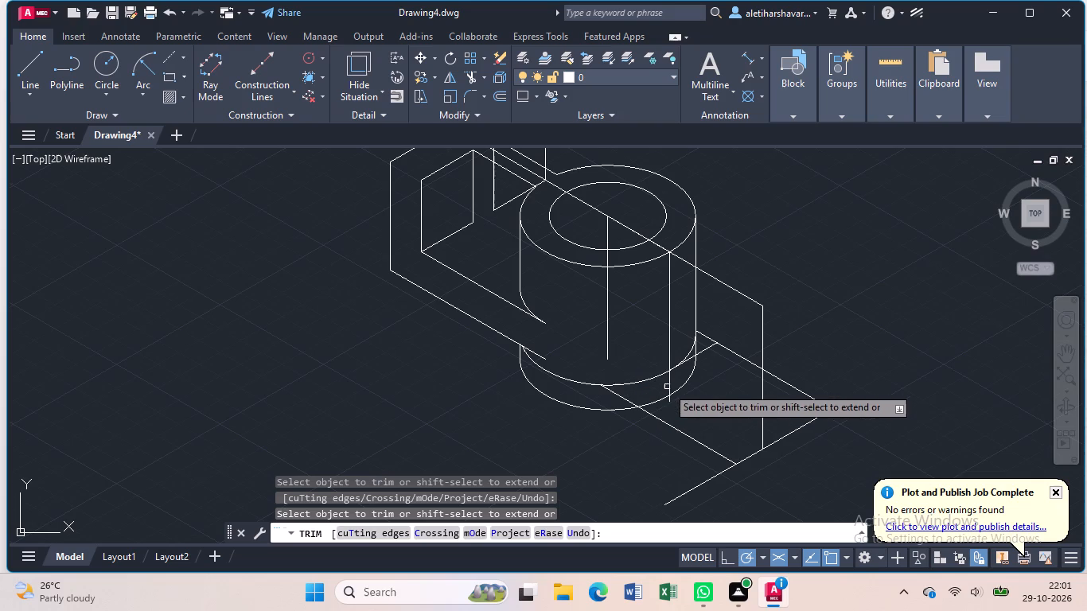
pyautogui.click(692, 360)
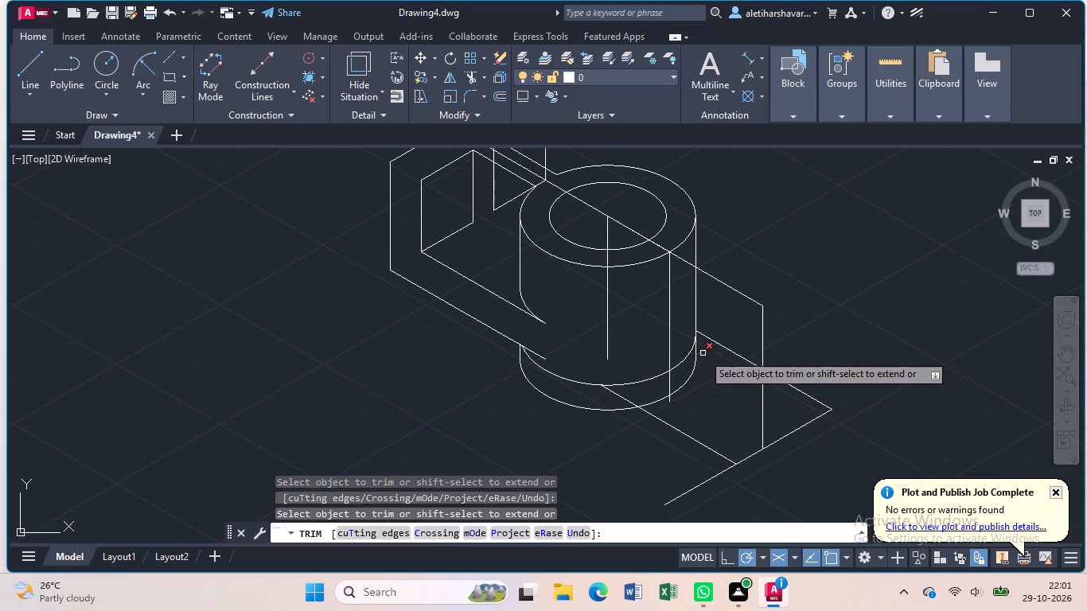
pyautogui.click(703, 353)
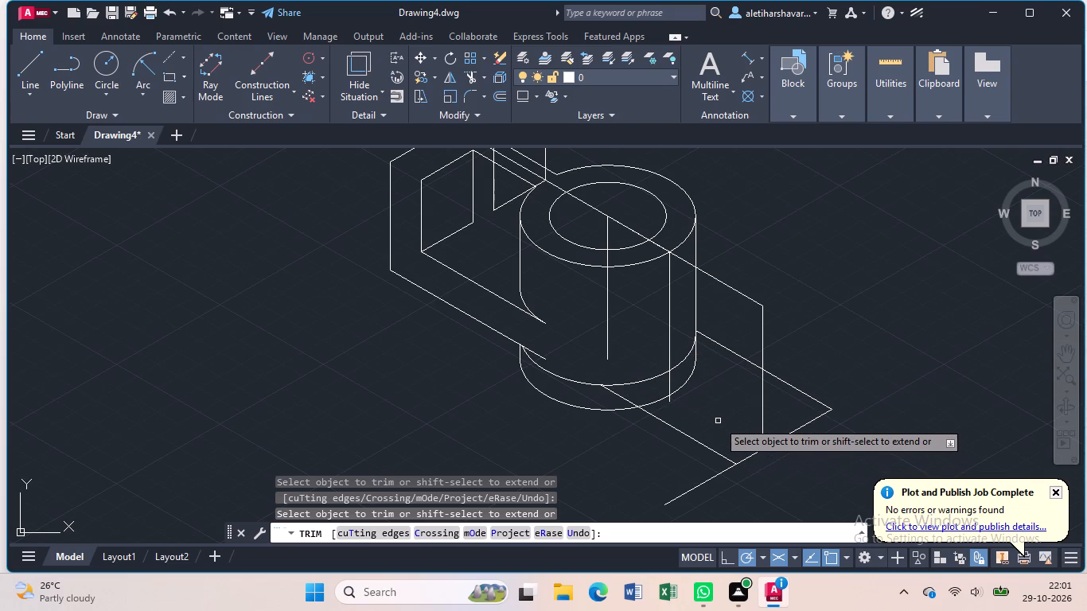
# Trim away the 60-long vertical, the 330° centre line beyond the outer isocircle, and the inner vertical's end below the bottom arc.
pyautogui.click(765, 411)
pyautogui.click(764, 346)
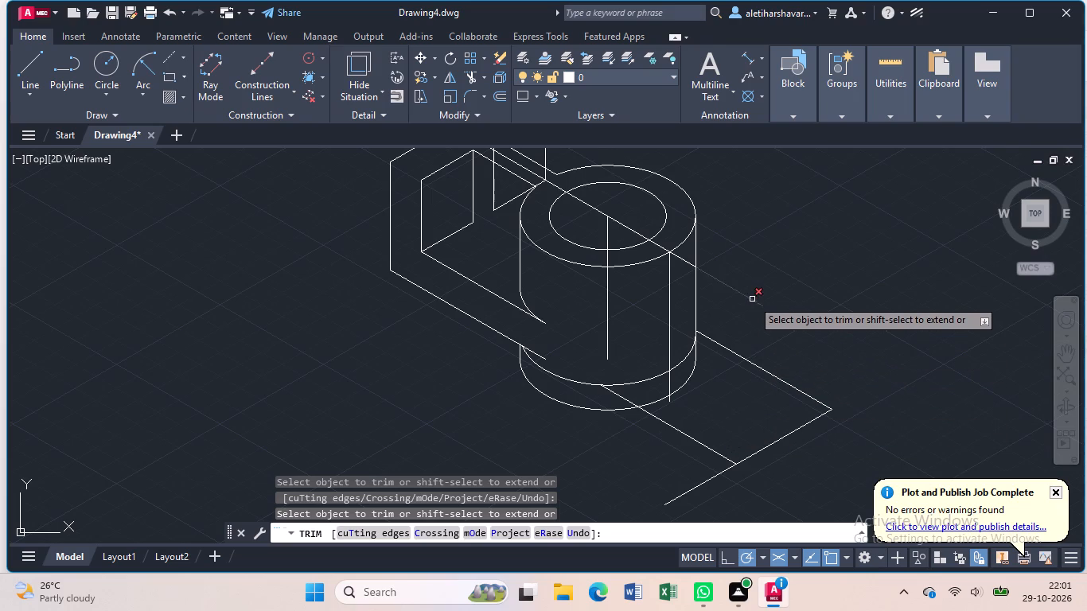
pyautogui.click(752, 299)
pyautogui.click(691, 266)
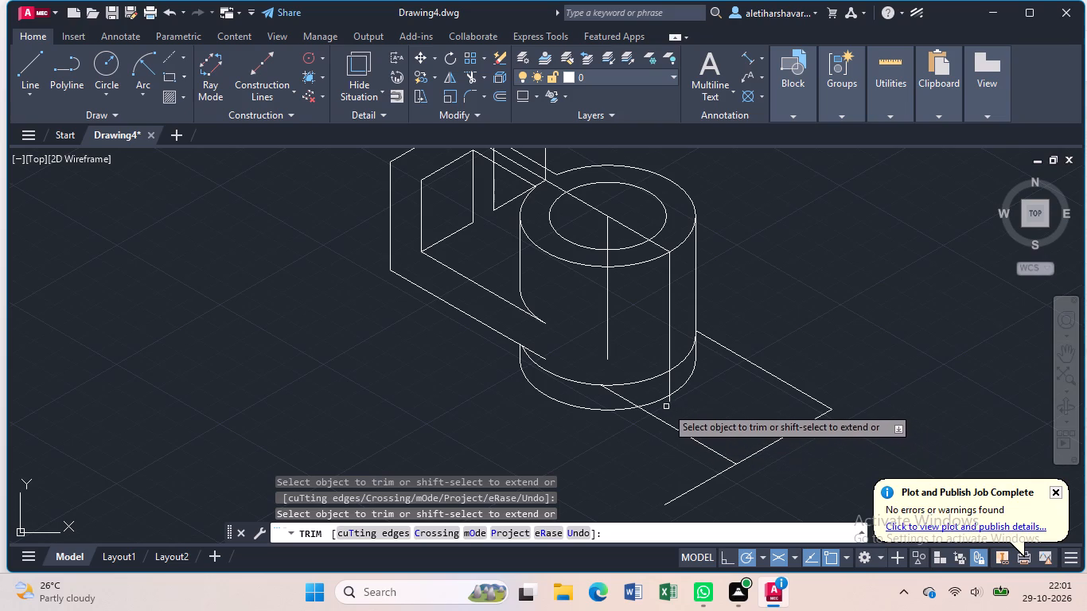
pyautogui.click(672, 402)
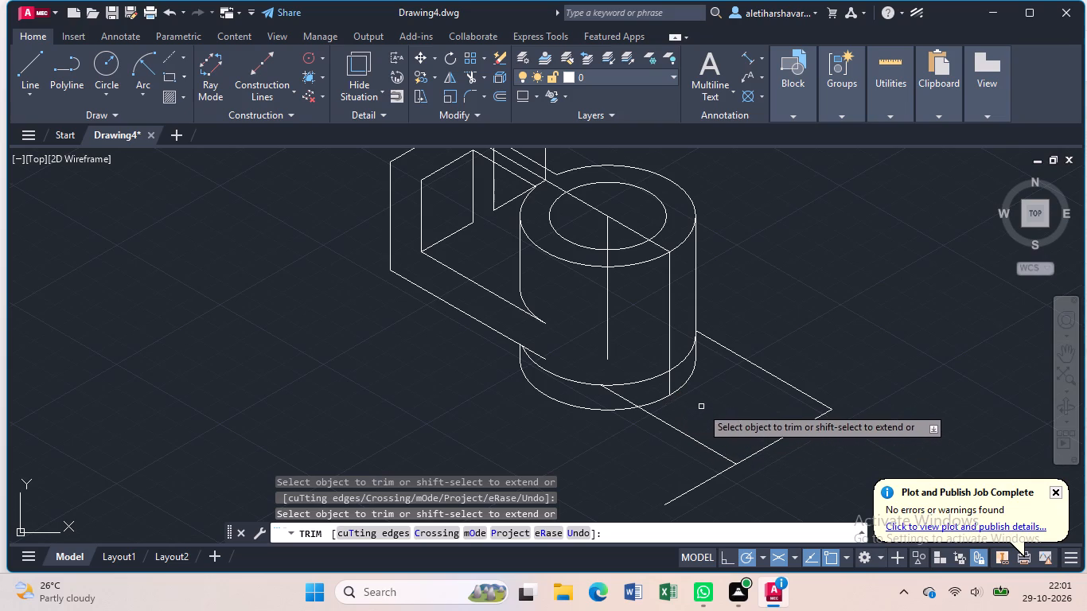
# Trim away the 210° line's overhang beyond the base plate's lower outer corner.
pyautogui.click(706, 482)
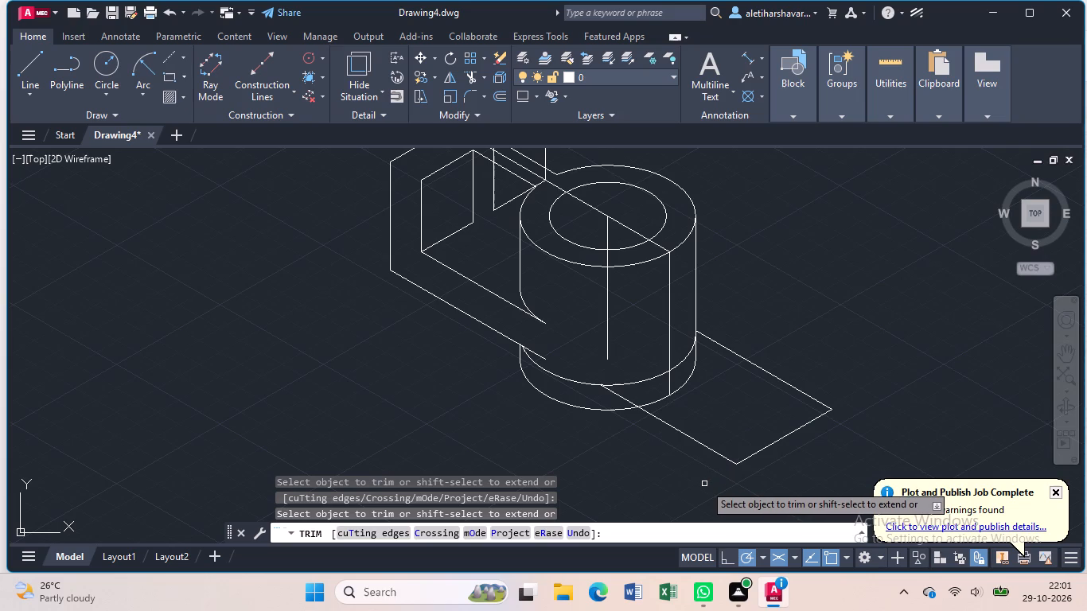
pyautogui.press('Escape')
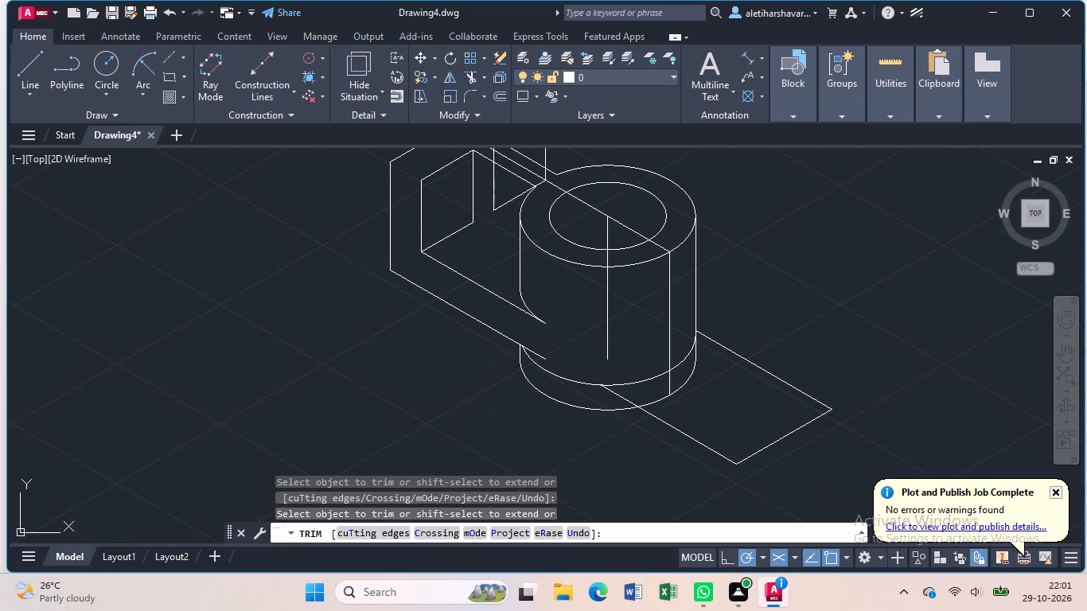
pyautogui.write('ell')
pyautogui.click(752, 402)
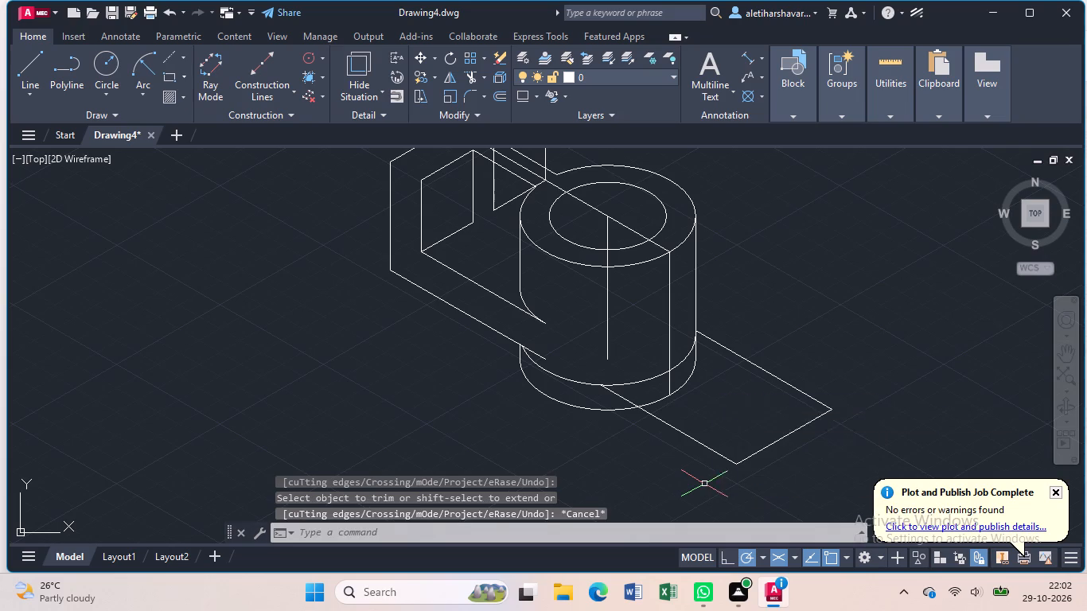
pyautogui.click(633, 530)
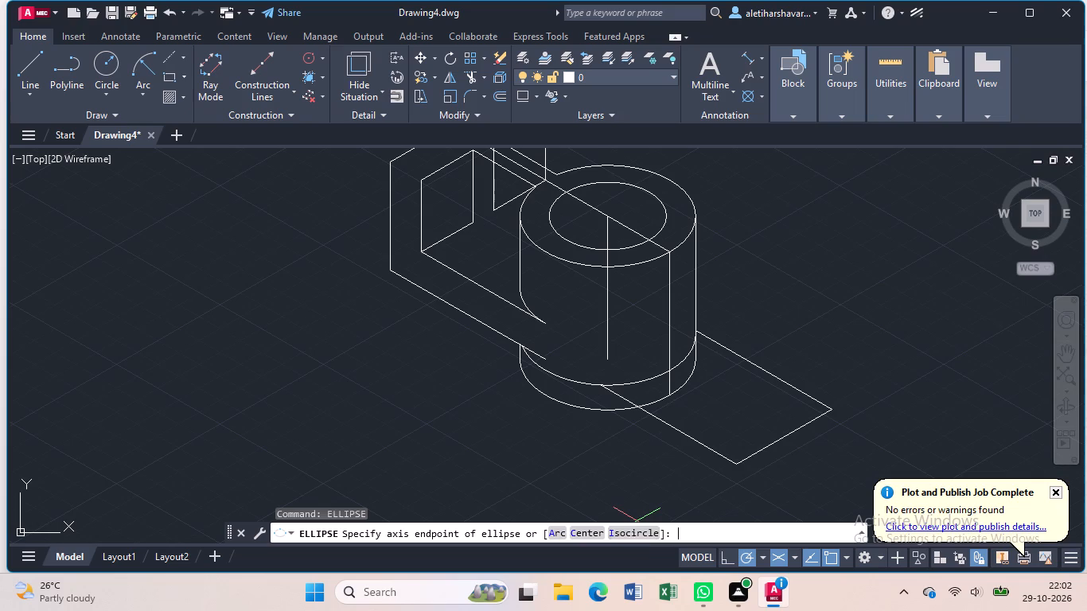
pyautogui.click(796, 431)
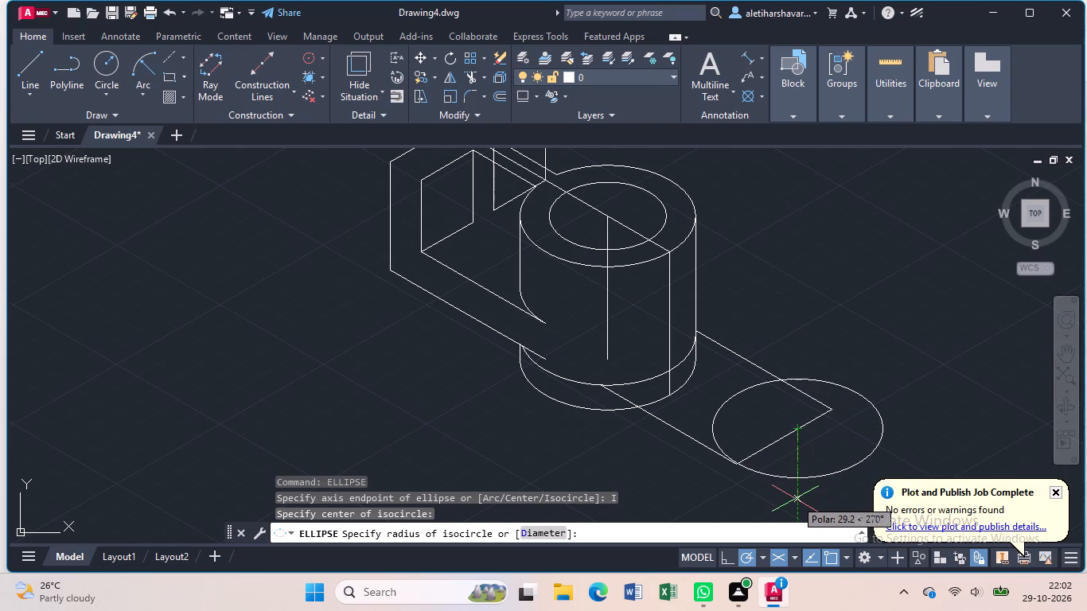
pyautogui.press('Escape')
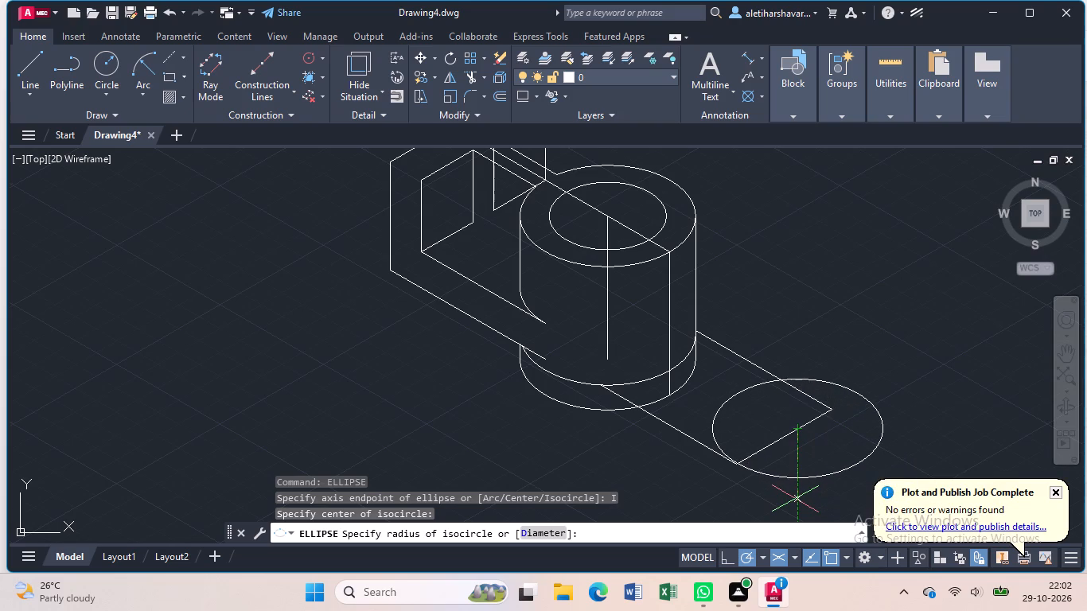
# Replace the base plate's two-piece outer end line with a single line joining the ends of its two 330° edges.
pyautogui.click(795, 432)
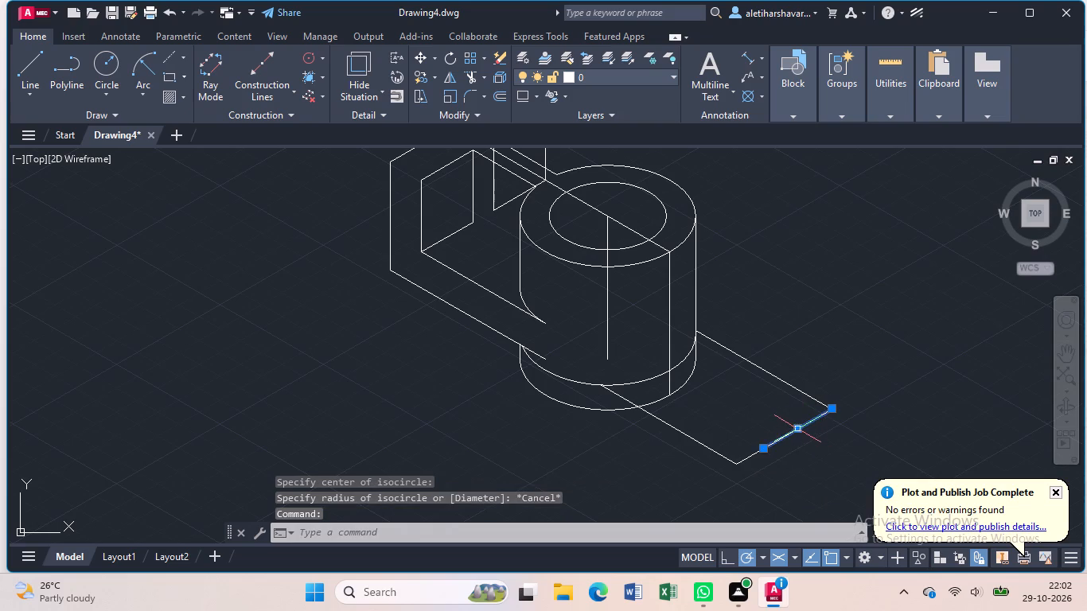
pyautogui.click(748, 456)
pyautogui.press('Delete')
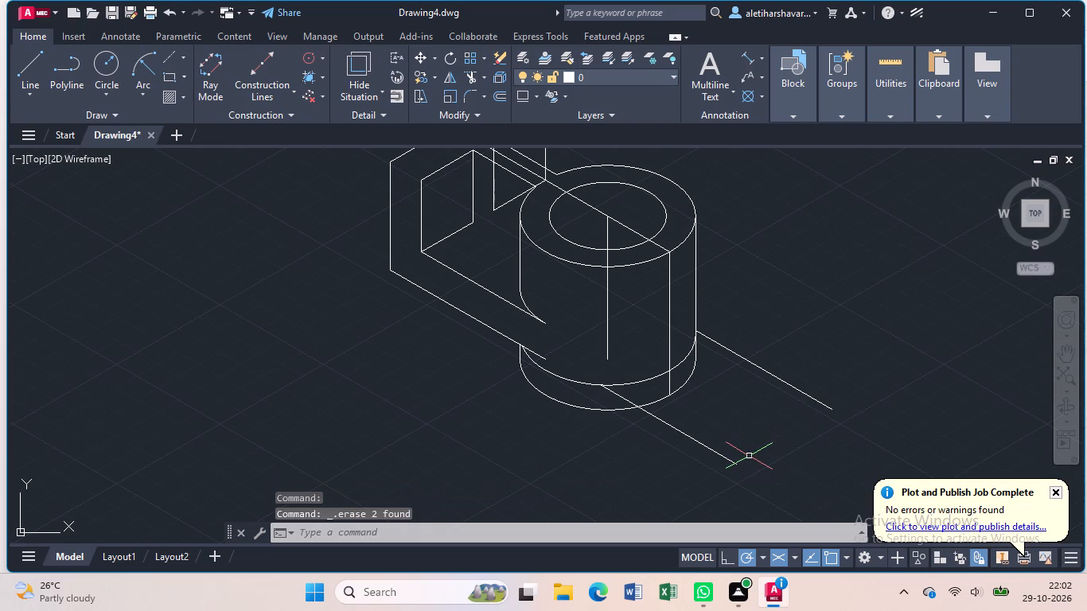
pyautogui.press('l')
pyautogui.press('Return')
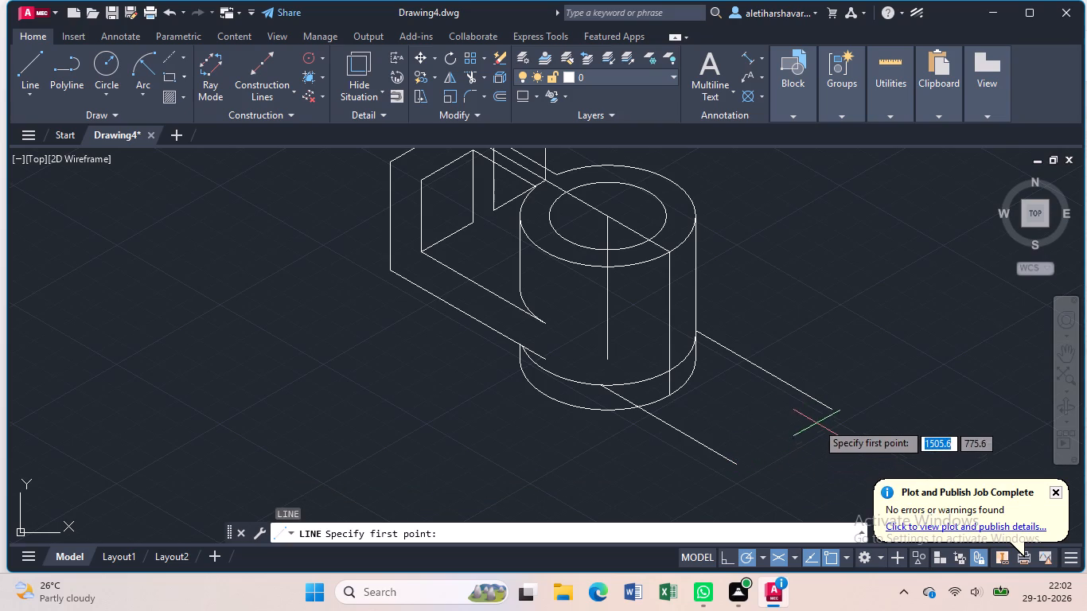
pyautogui.click(828, 408)
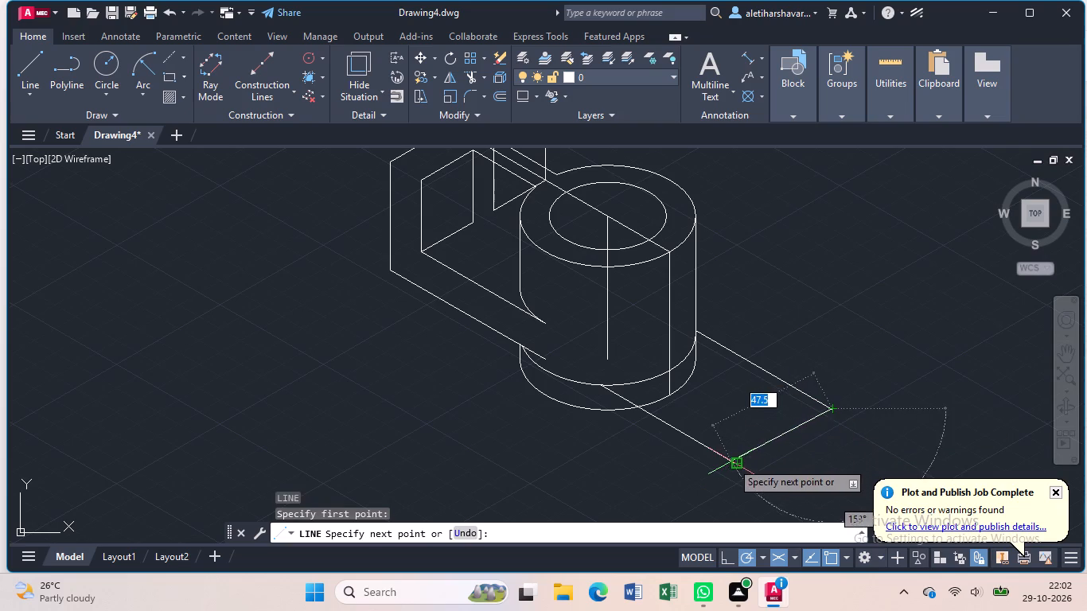
pyautogui.click(738, 462)
pyautogui.press('Escape')
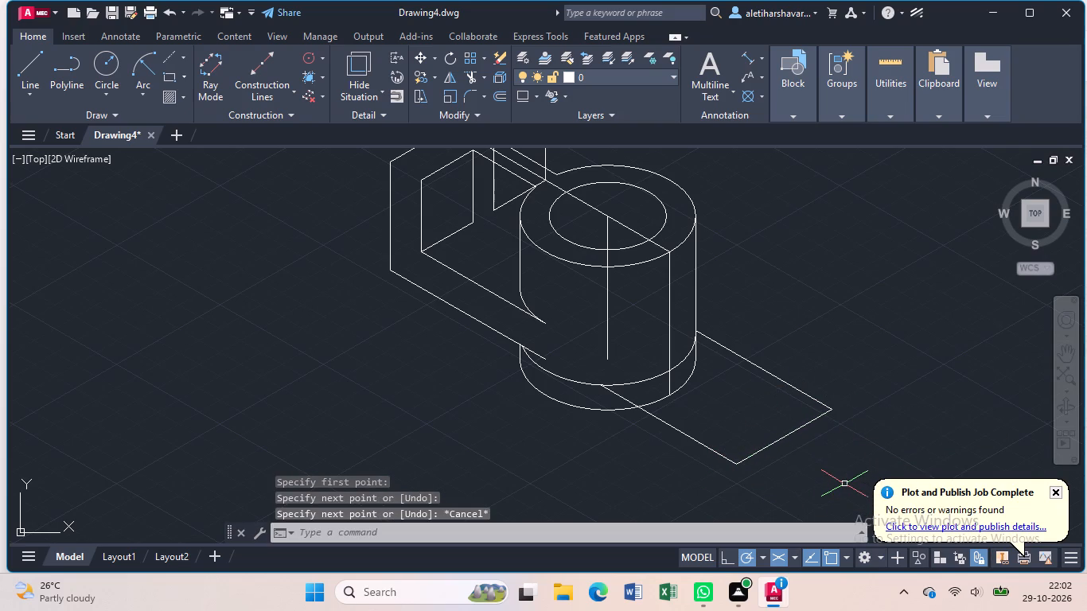
# Draw an isocircle of radius 23 centred on the midpoint of the base plate's outer end line.
pyautogui.write('ell')
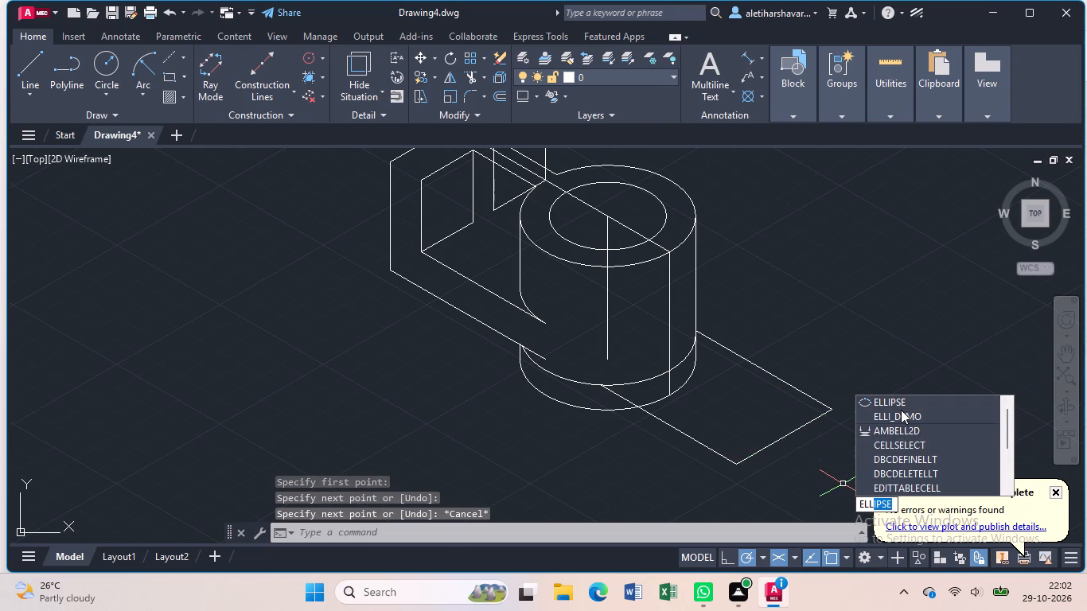
pyautogui.click(903, 406)
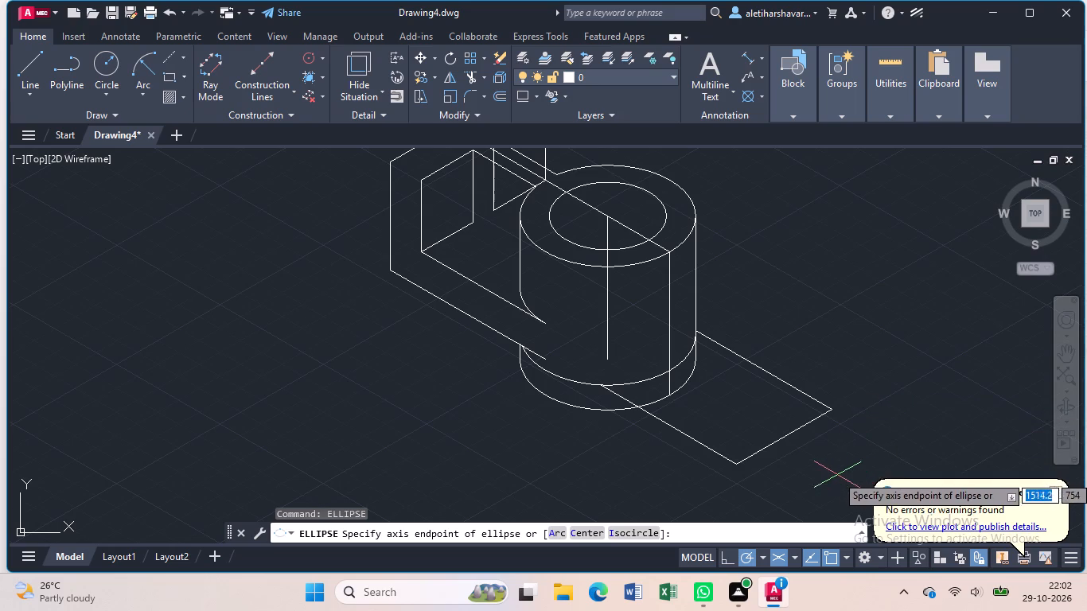
pyautogui.click(637, 530)
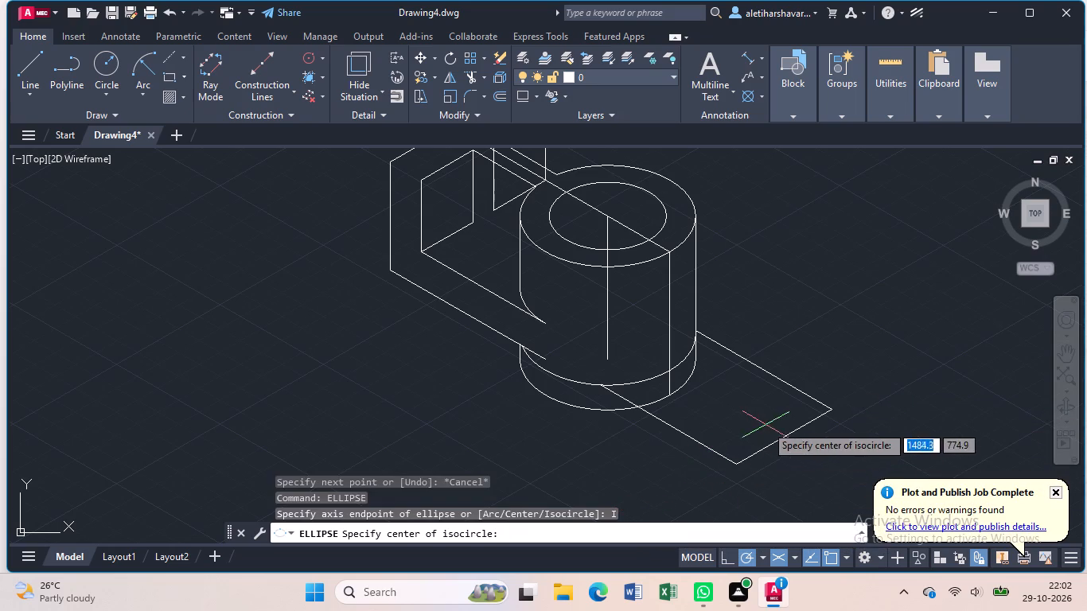
pyautogui.click(785, 437)
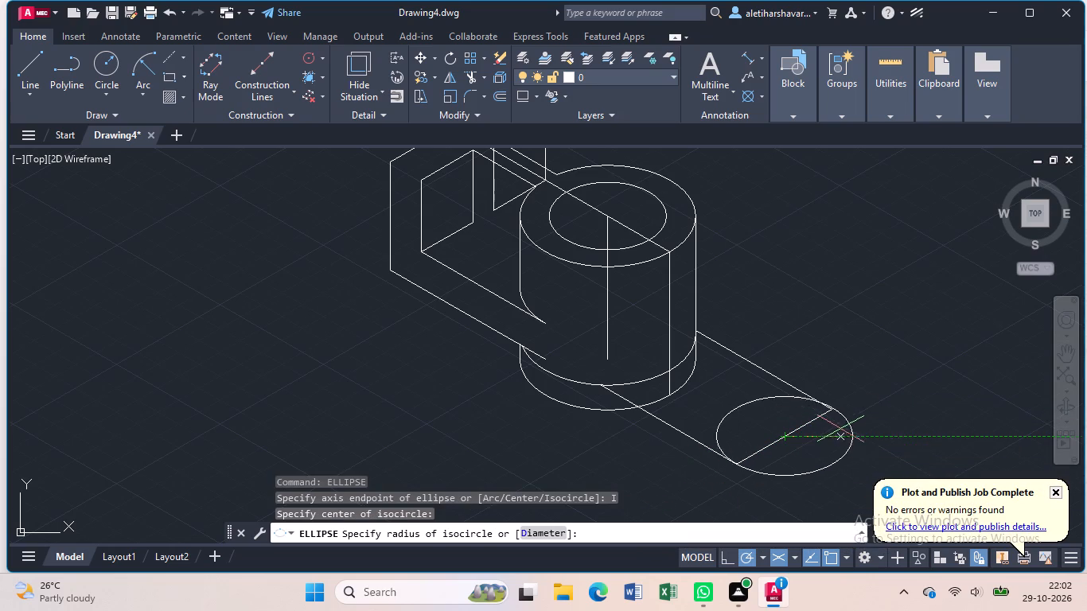
pyautogui.press('2')
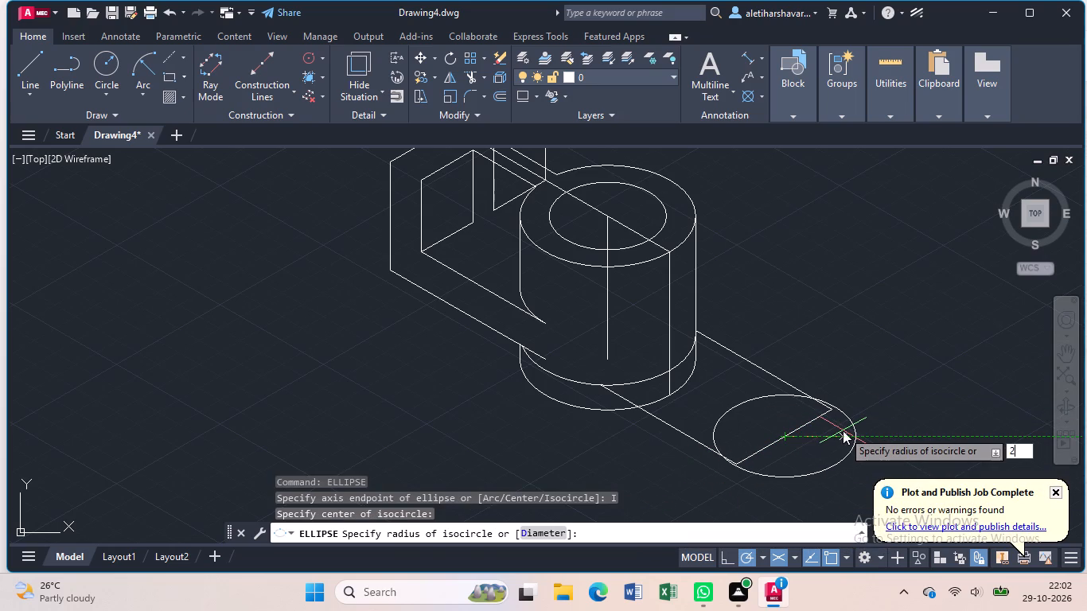
pyautogui.press('3')
pyautogui.press('Return')
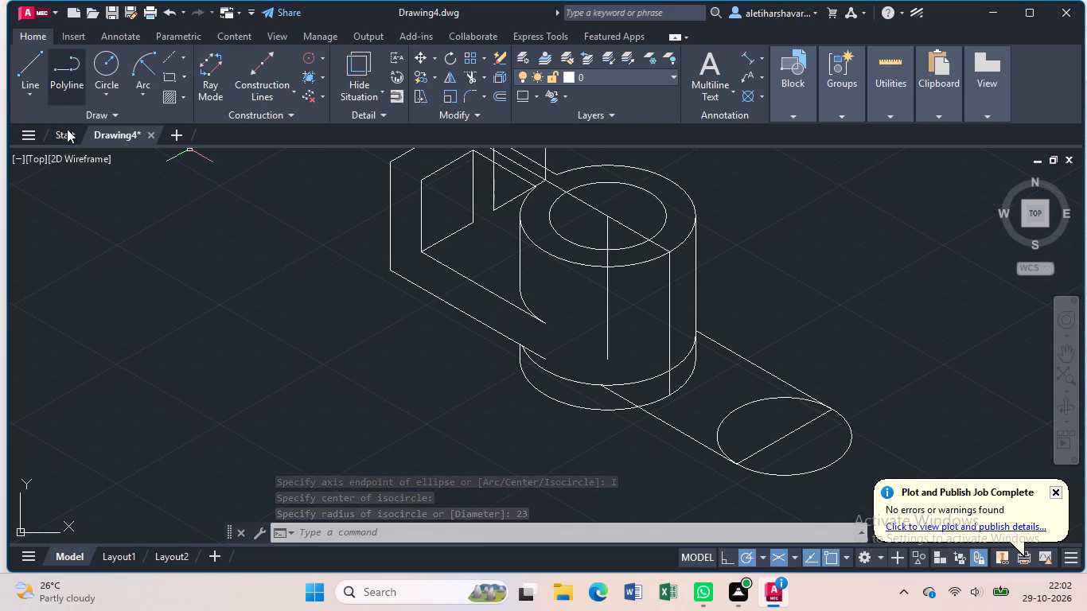
# Draw a concentric isocircle of radius 13 at the base plate's outer end for the hole.
pyautogui.write('ell')
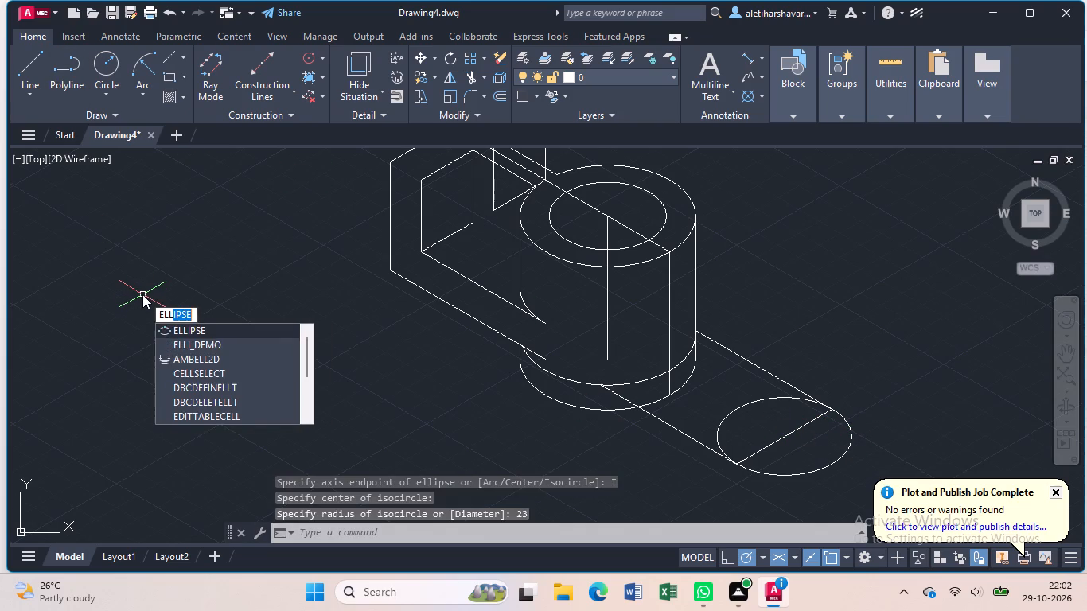
pyautogui.click(202, 331)
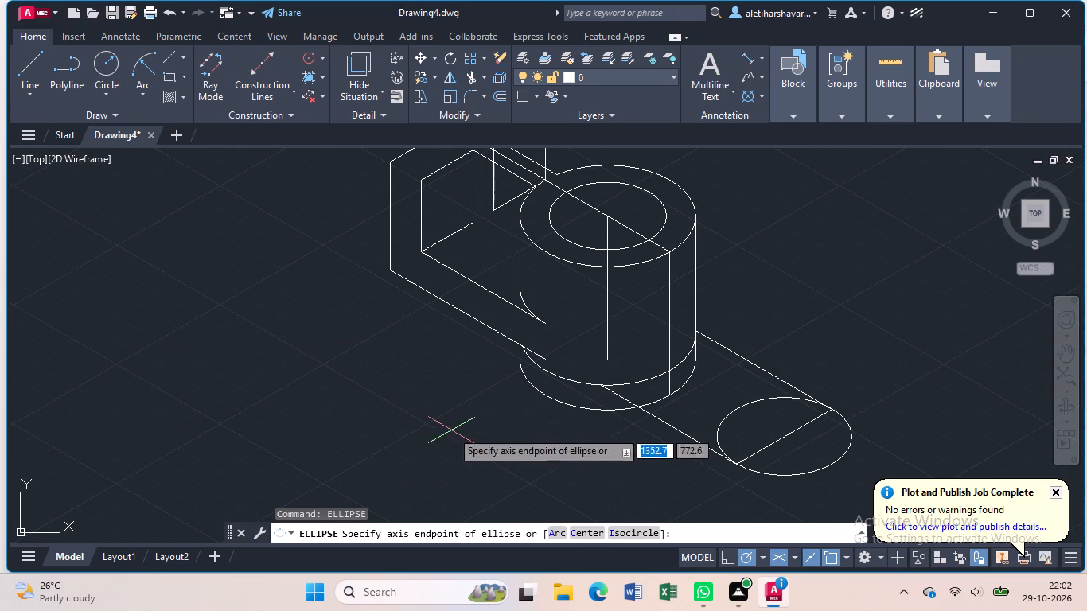
pyautogui.click(635, 531)
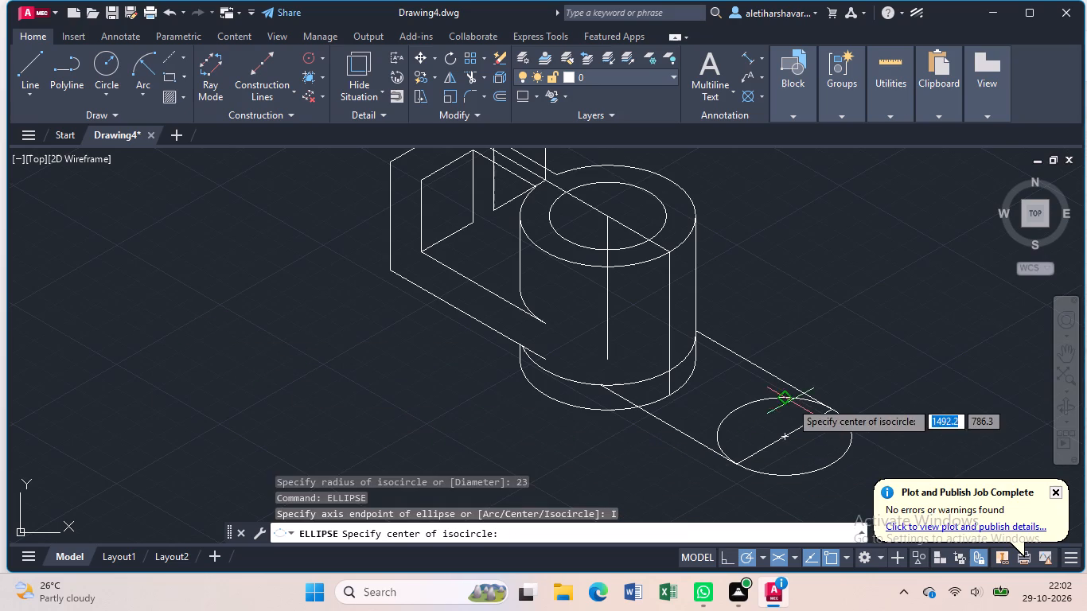
pyautogui.click(788, 438)
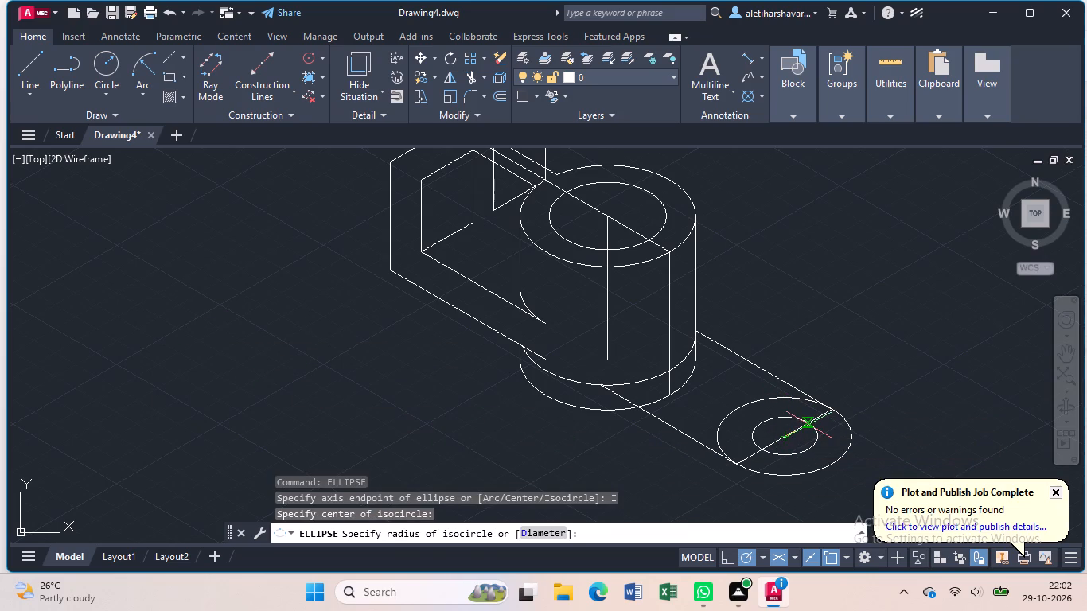
pyautogui.write('13')
pyautogui.press('Return')
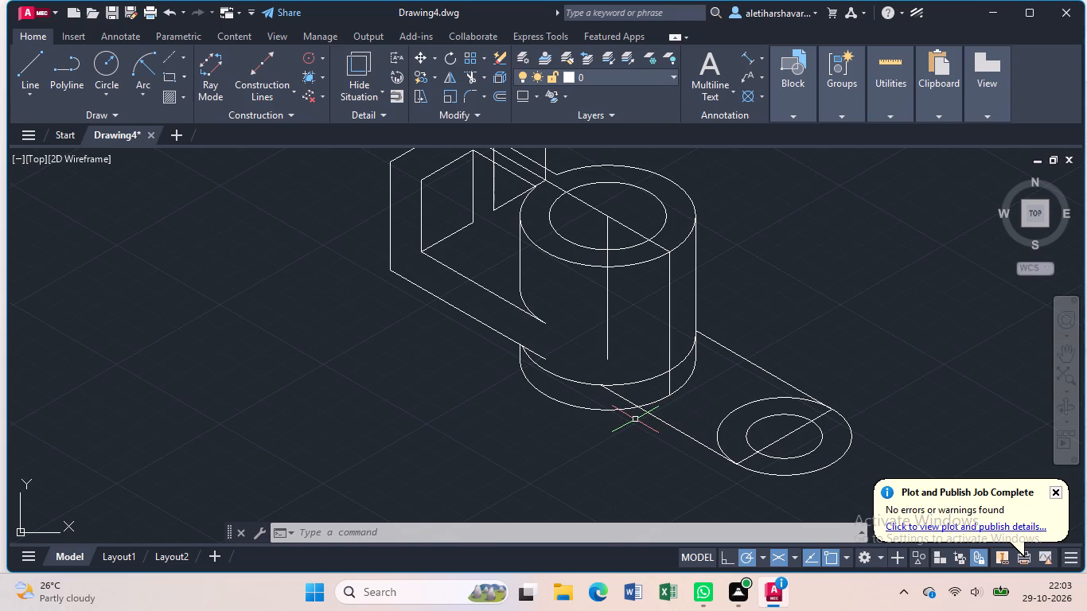
# Trim away the half of the radius 23 isocircle lying inside the base plate, leaving a rounded end.
pyautogui.write('tr')
pyautogui.press('Return')
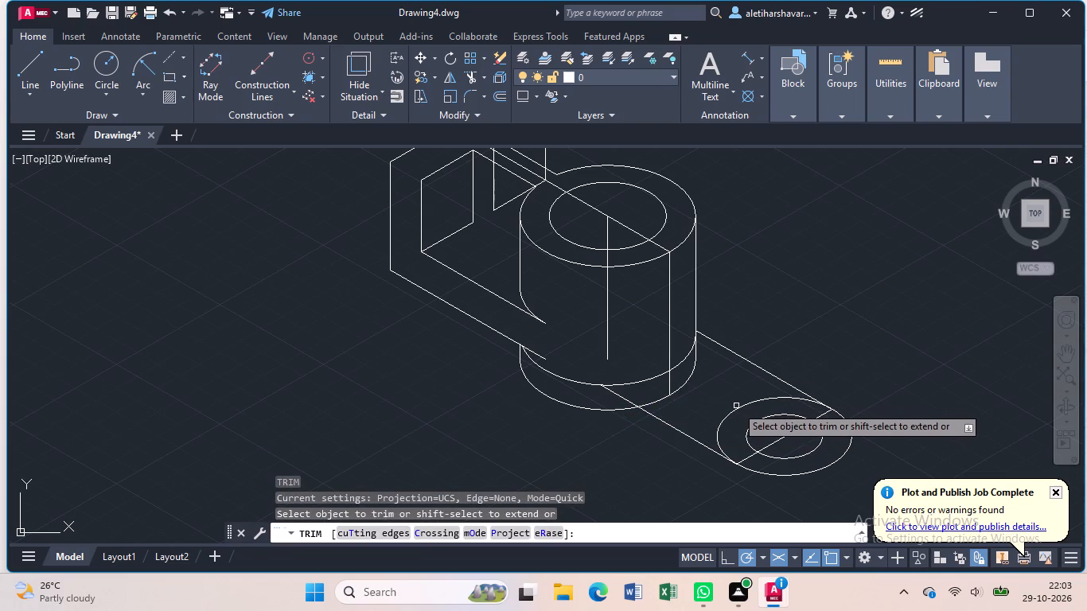
pyautogui.click(742, 408)
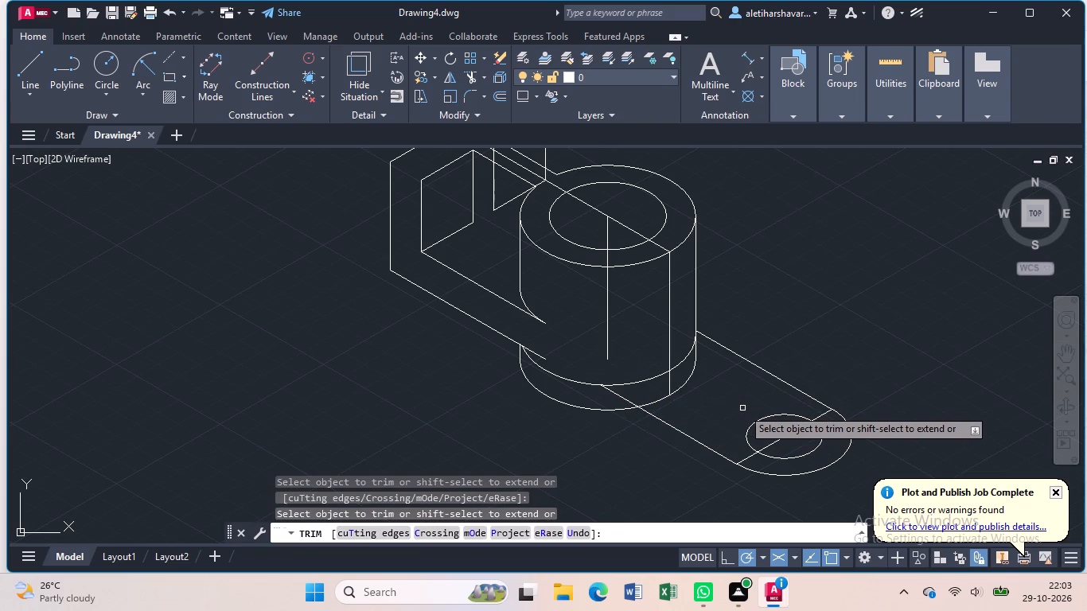
pyautogui.press('Escape')
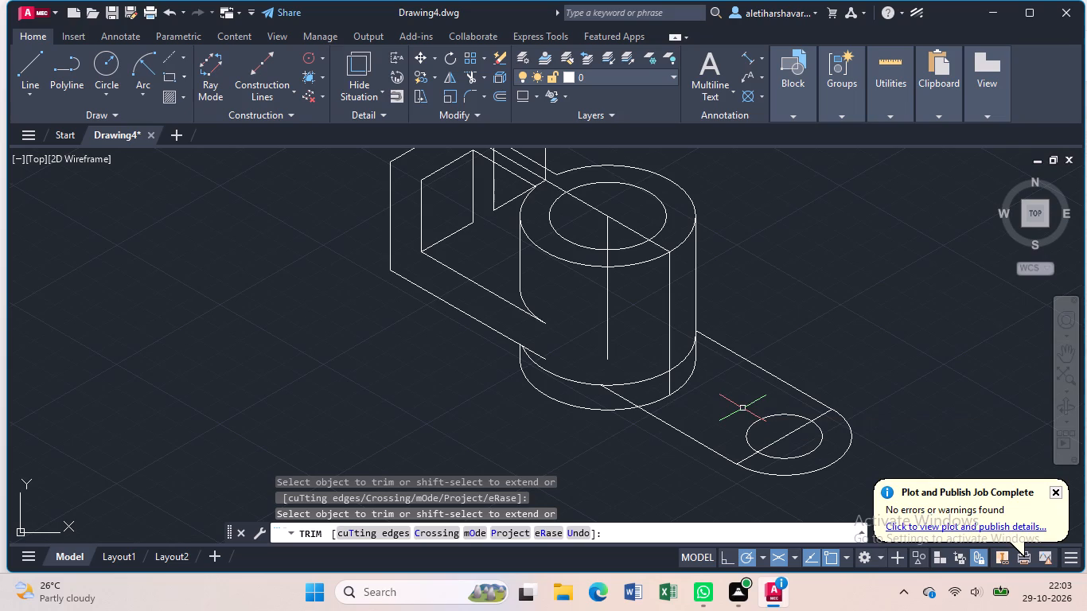
# Copy the plate's two 330° edges, rounded end and hole straight down from the cylinder's upper base arc to its bottom arc.
pyautogui.click(759, 364)
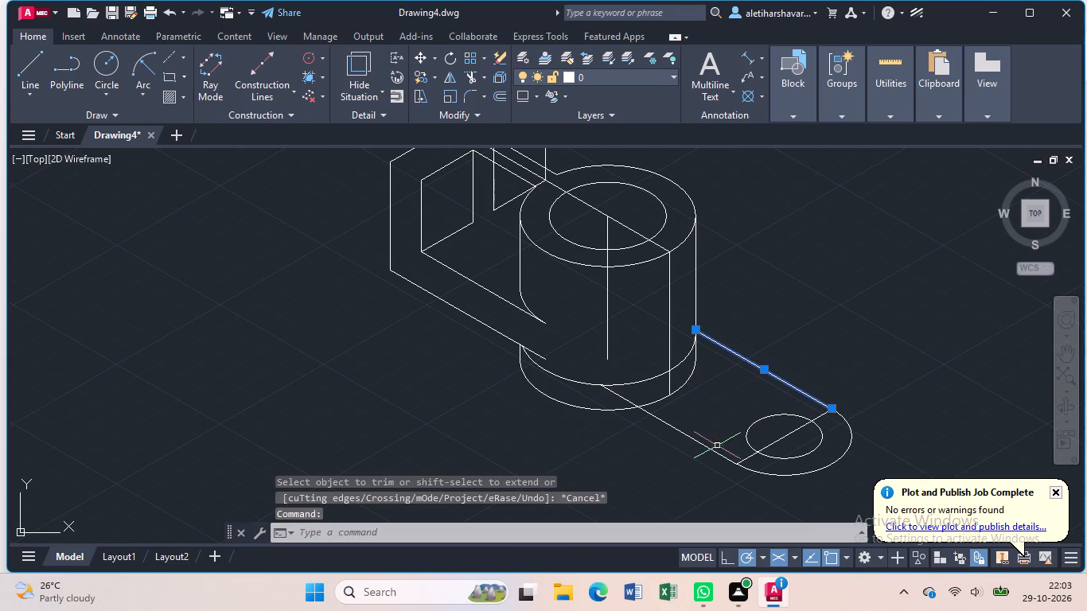
pyautogui.click(716, 453)
pyautogui.click(778, 475)
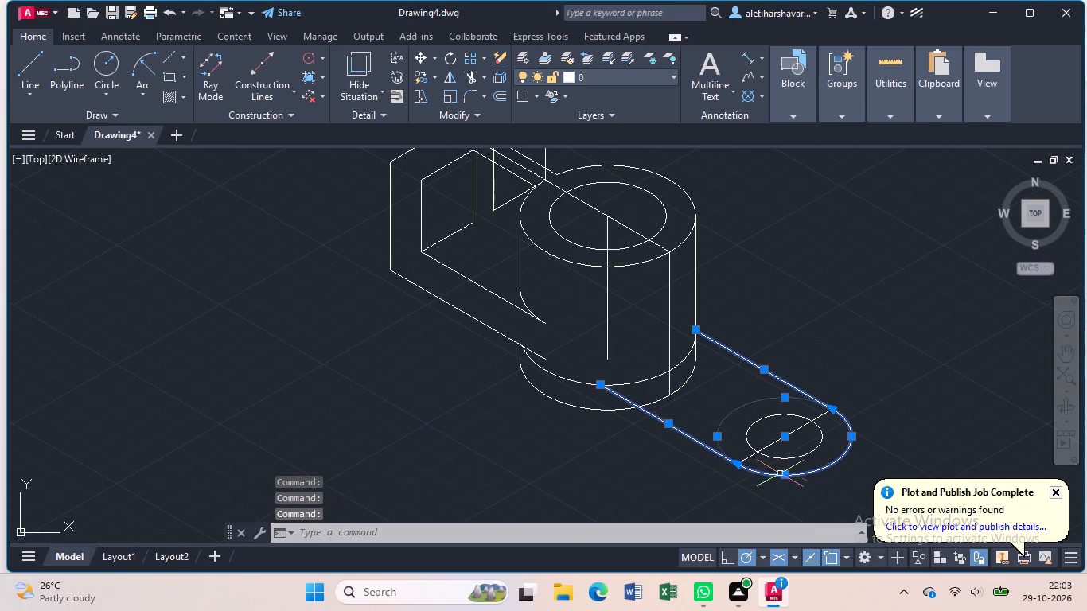
pyautogui.click(794, 457)
pyautogui.write('co')
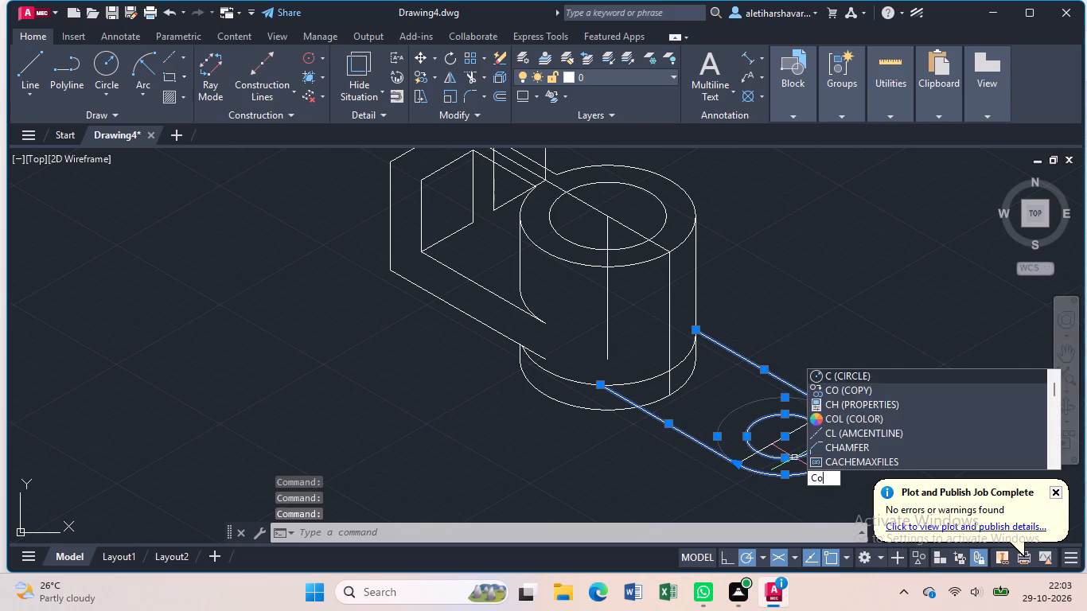
pyautogui.press('Return')
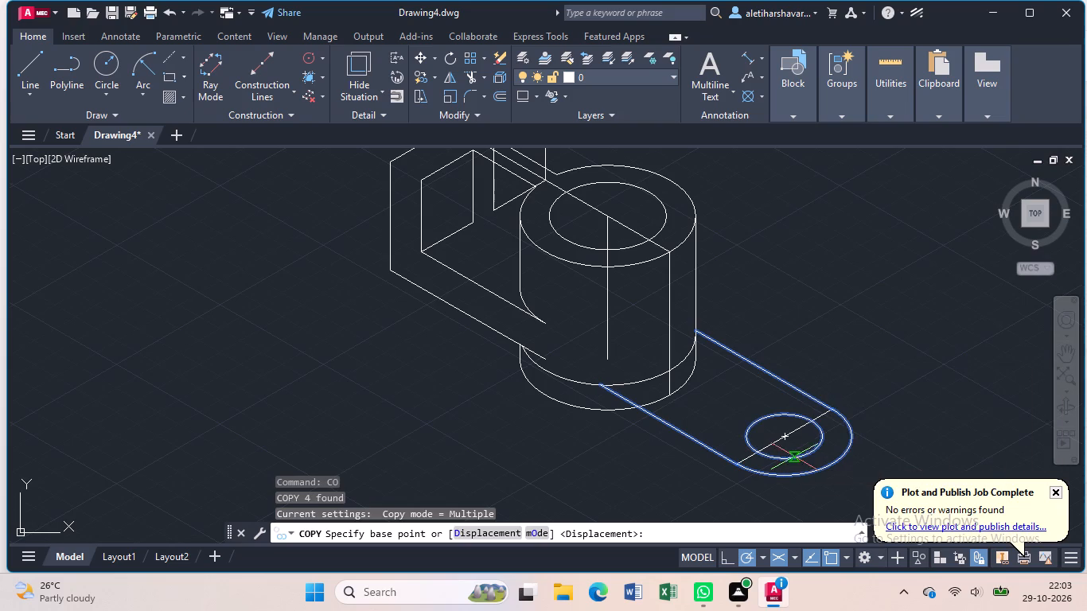
pyautogui.click(670, 367)
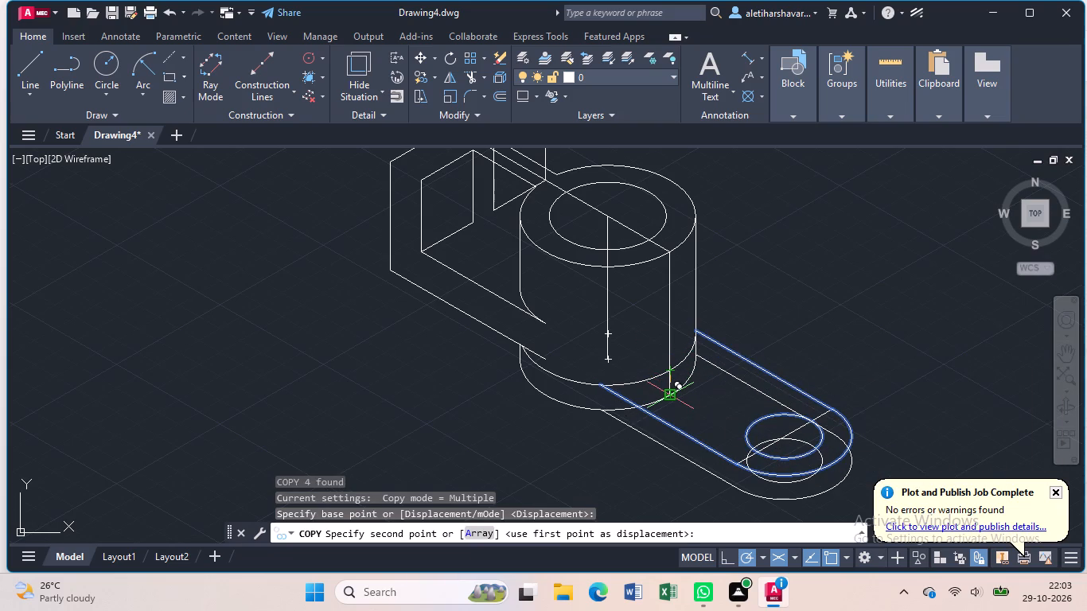
pyautogui.click(673, 393)
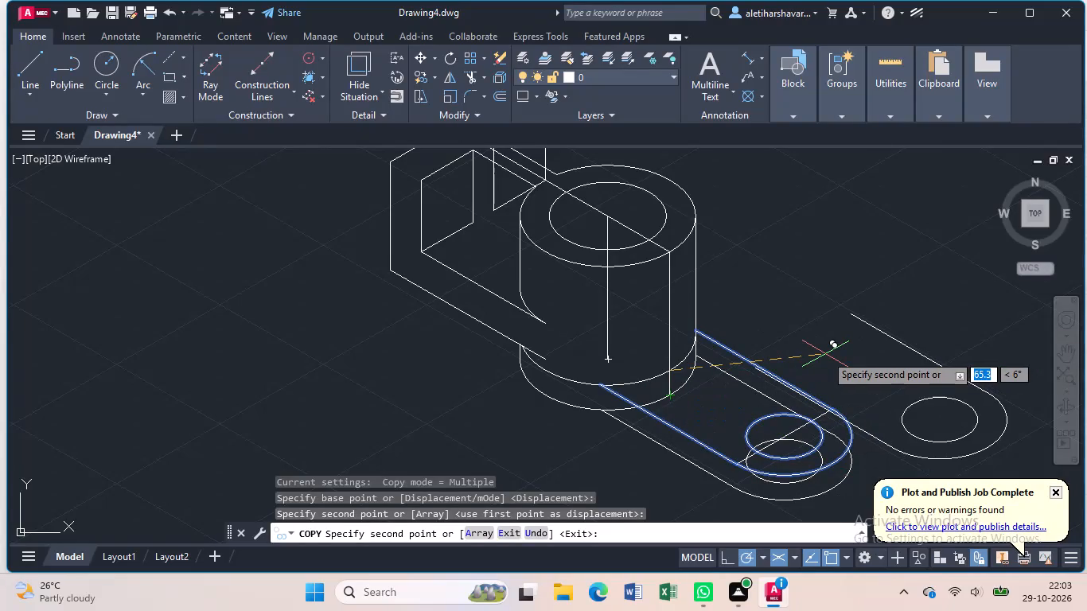
pyautogui.press('Escape')
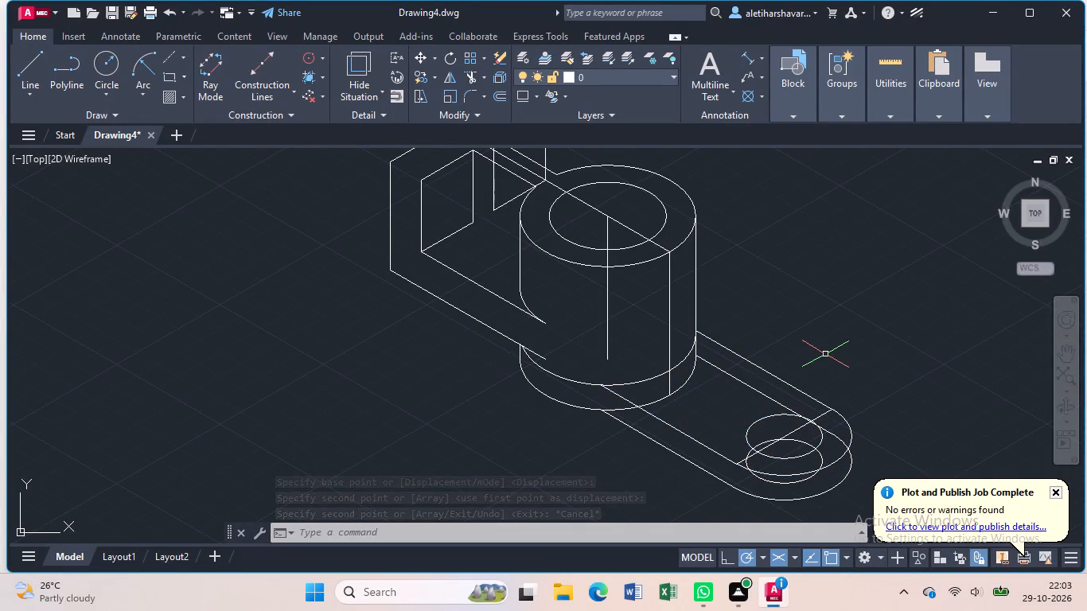
# Trim the cylinder's upper base arc outside the plate's near edge and beyond the vertical line on the cylinder.
pyautogui.write('tr')
pyautogui.press('Return')
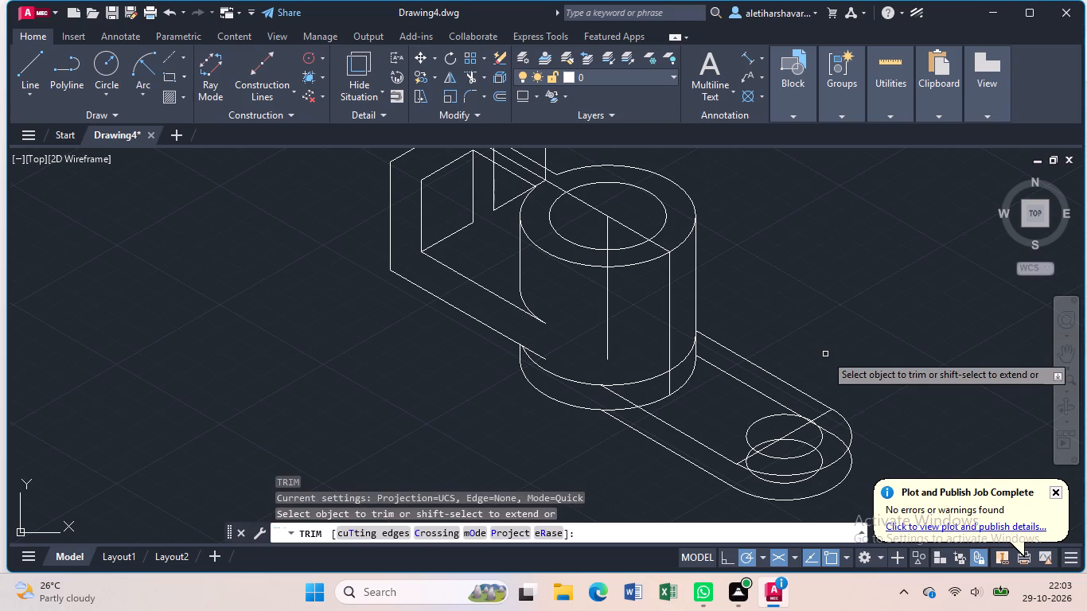
pyautogui.click(579, 383)
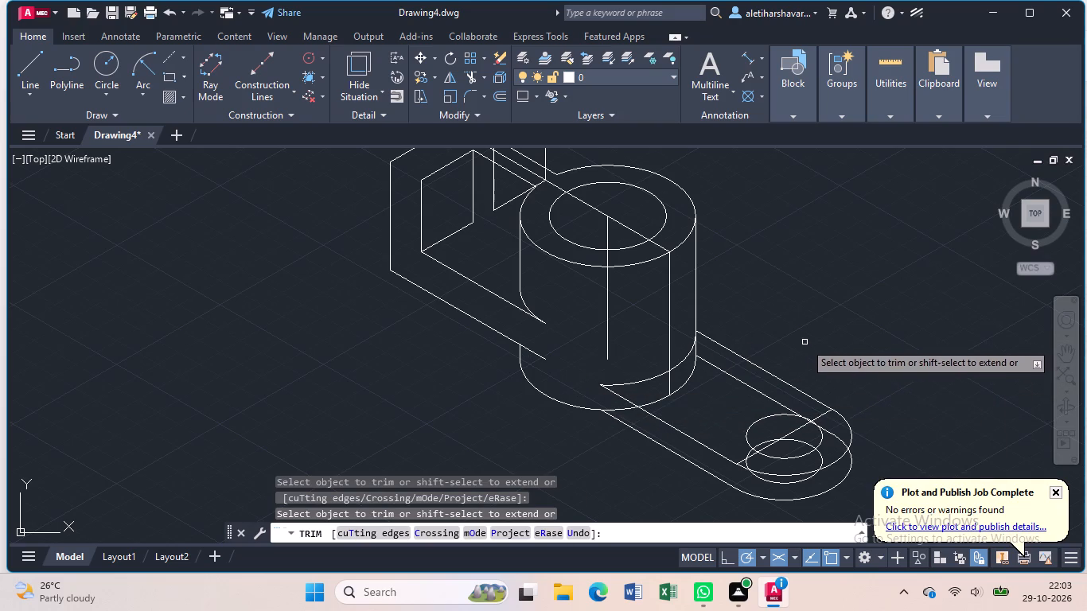
pyautogui.click(683, 360)
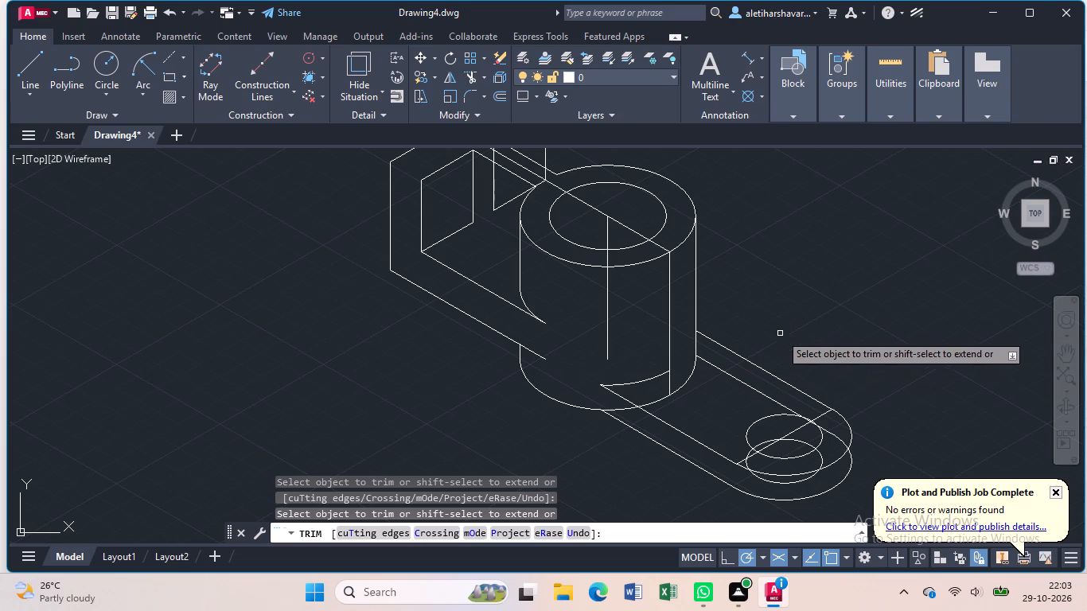
# Trim away the copied lower hole isocircle and the plate's outer end line crossing the upper hole.
pyautogui.click(824, 458)
pyautogui.click(812, 481)
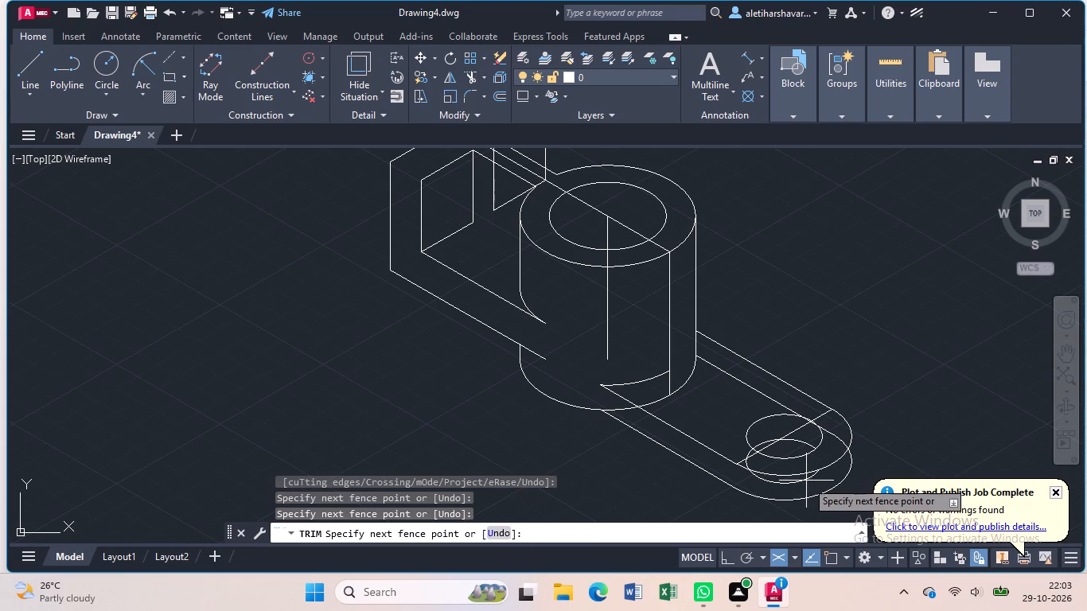
pyautogui.click(798, 480)
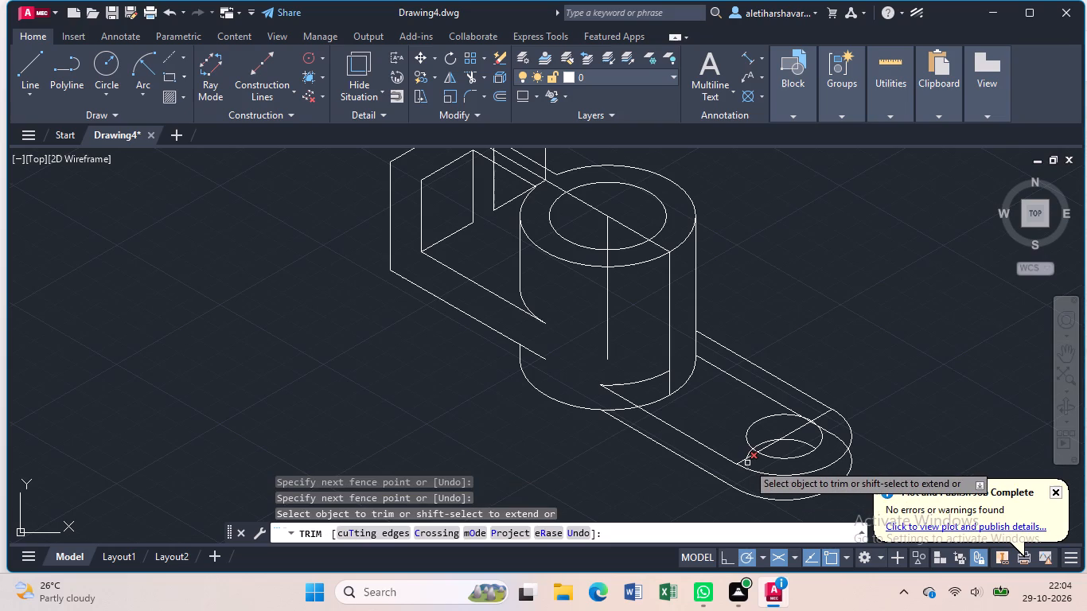
pyautogui.click(748, 463)
pyautogui.click(745, 457)
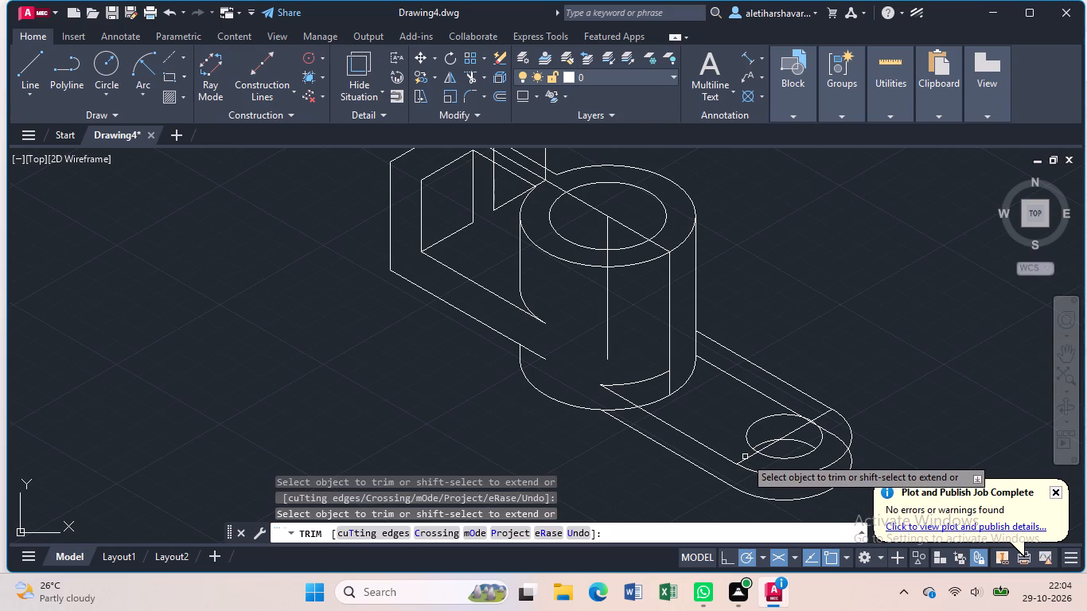
pyautogui.click(746, 459)
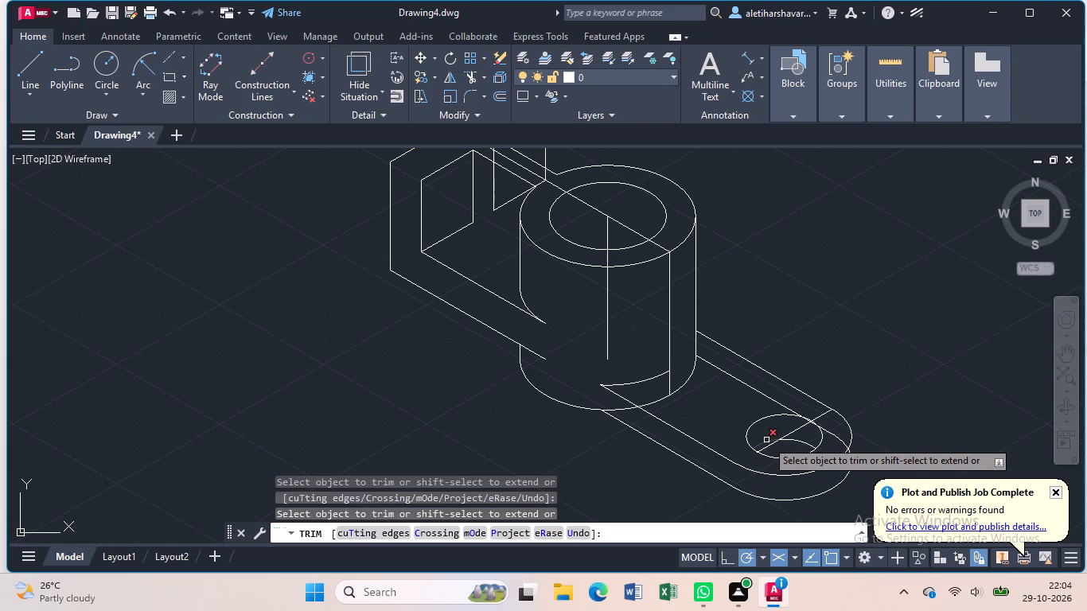
pyautogui.click(767, 440)
pyautogui.click(773, 445)
pyautogui.click(792, 432)
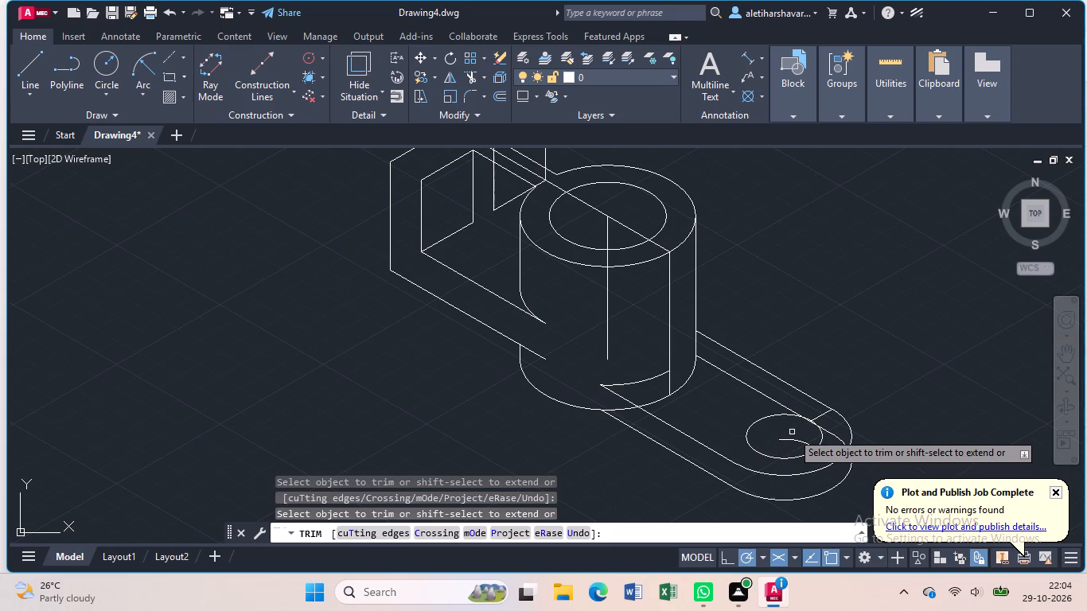
pyautogui.click(802, 441)
pyautogui.scroll(2, 824, 415)
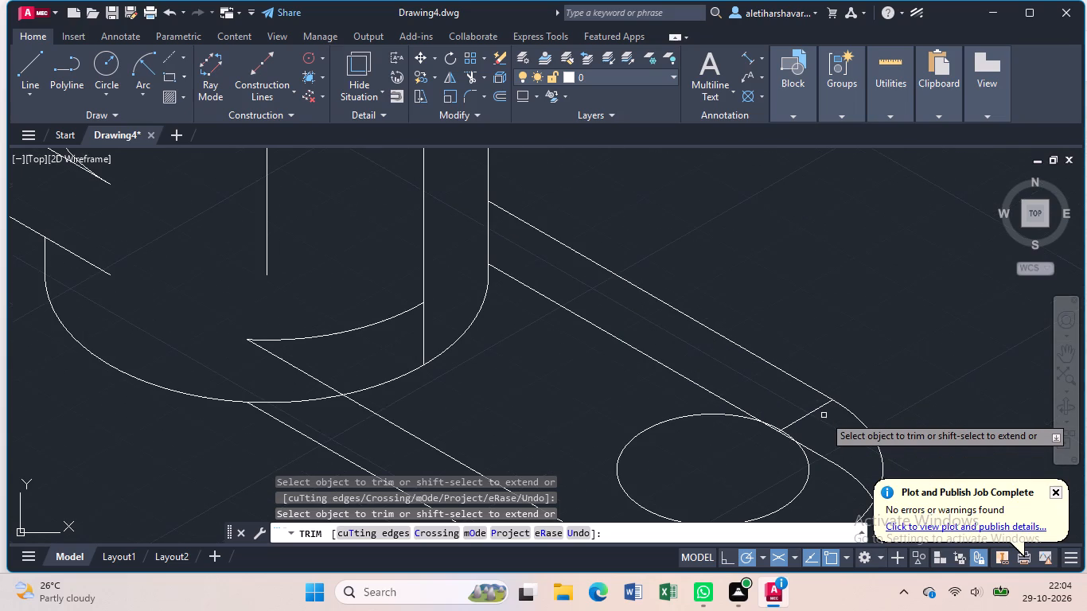
pyautogui.click(808, 415)
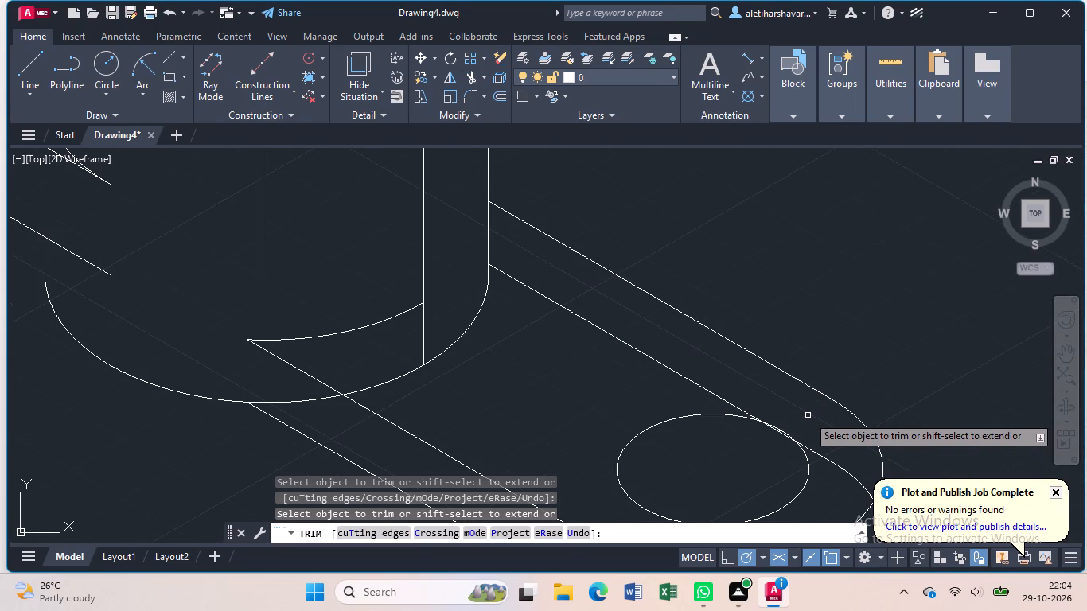
# Trim away the copied lower far edge of the base plate, including the short pieces crossing the hole.
pyautogui.scroll(-2, 808, 415)
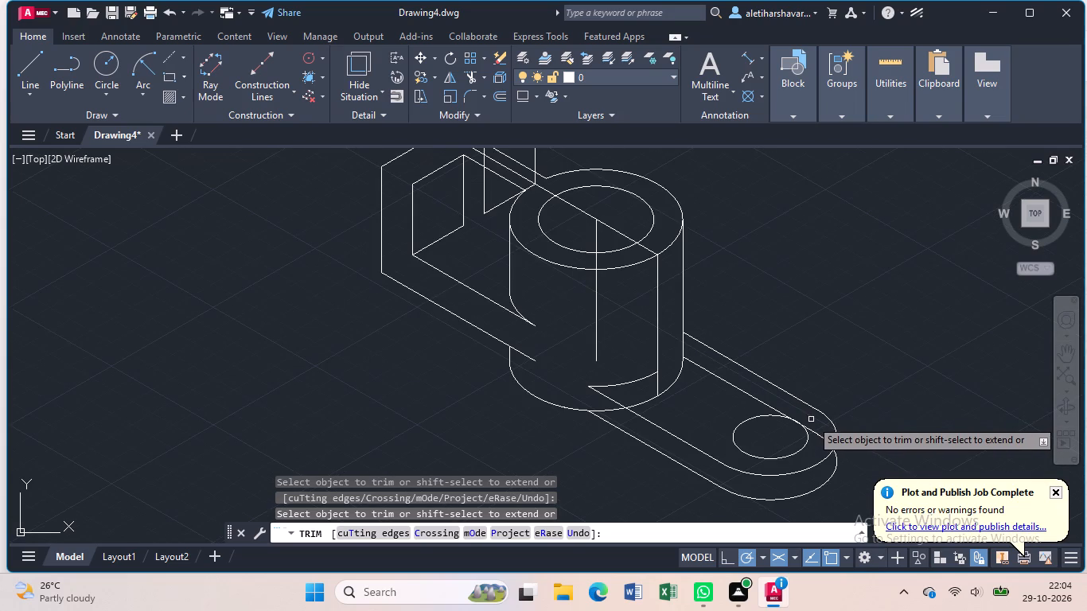
pyautogui.click(756, 399)
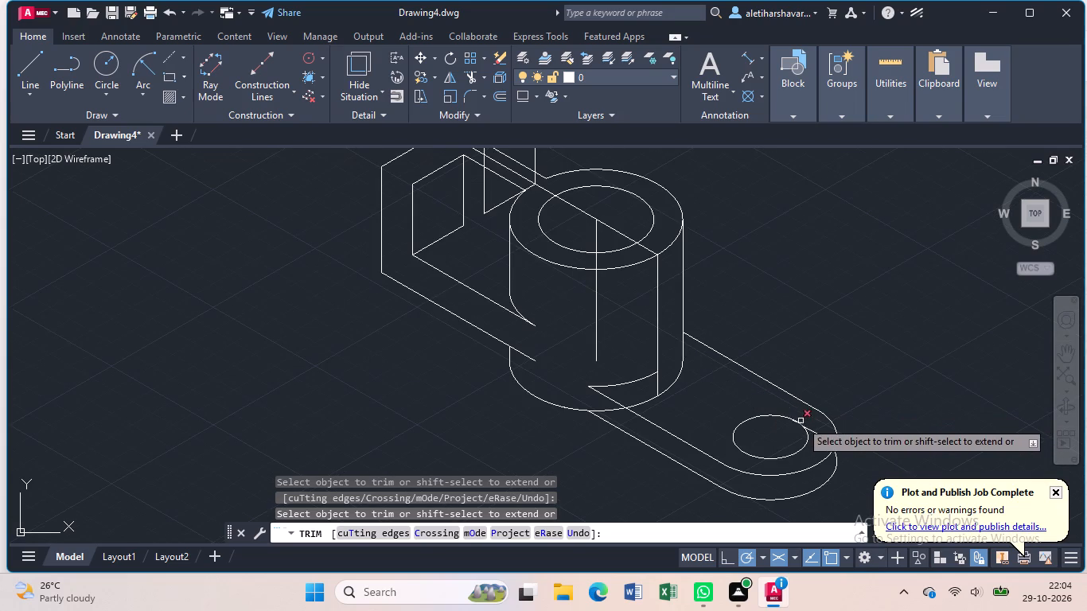
pyautogui.scroll(3, 807, 427)
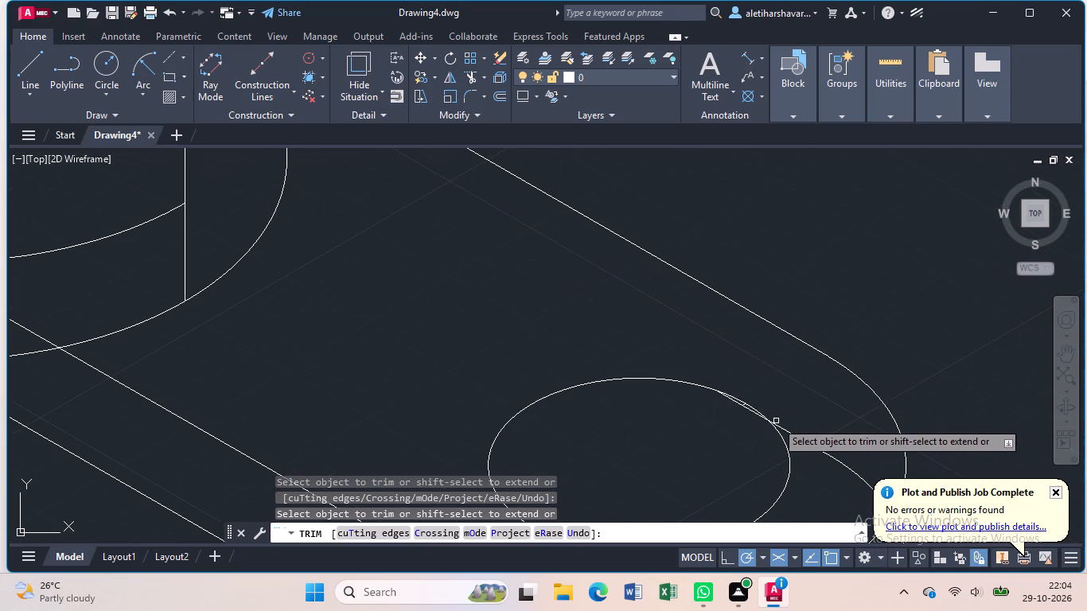
pyautogui.click(744, 410)
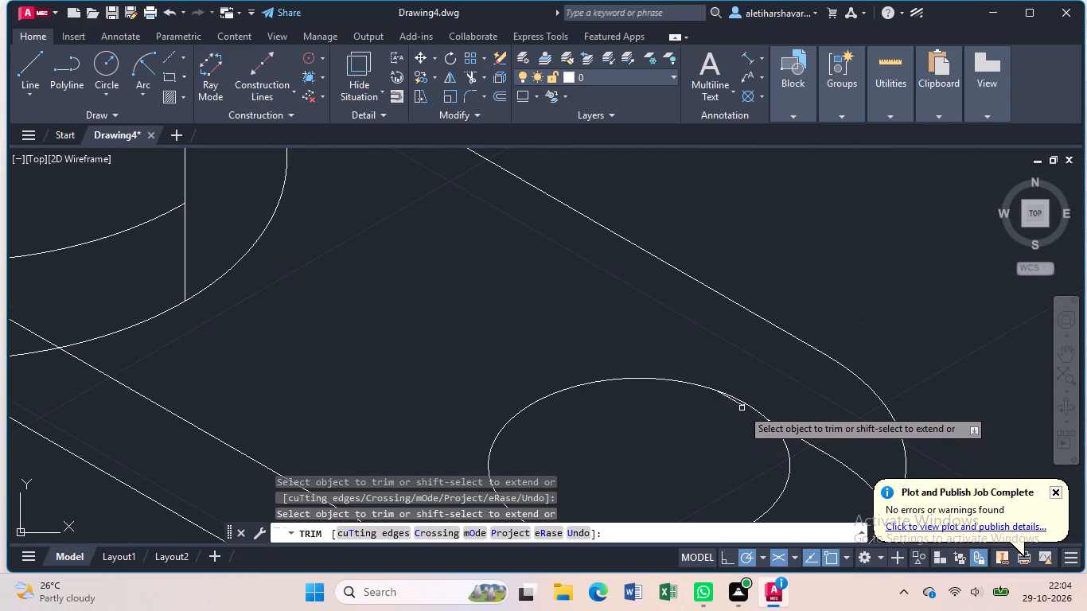
pyautogui.click(742, 408)
pyautogui.click(739, 403)
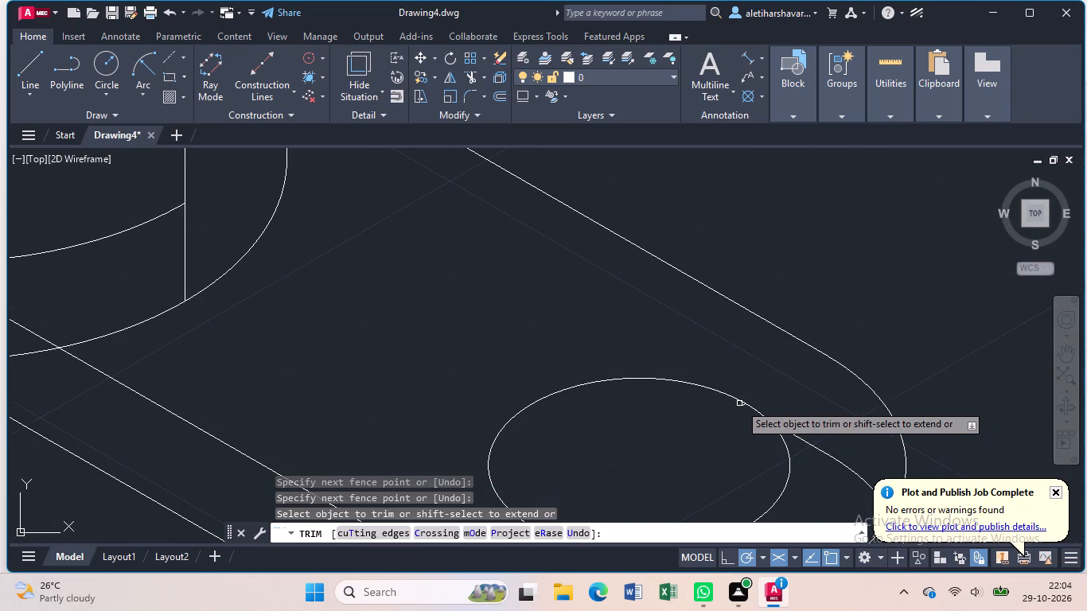
pyautogui.scroll(2, 743, 411)
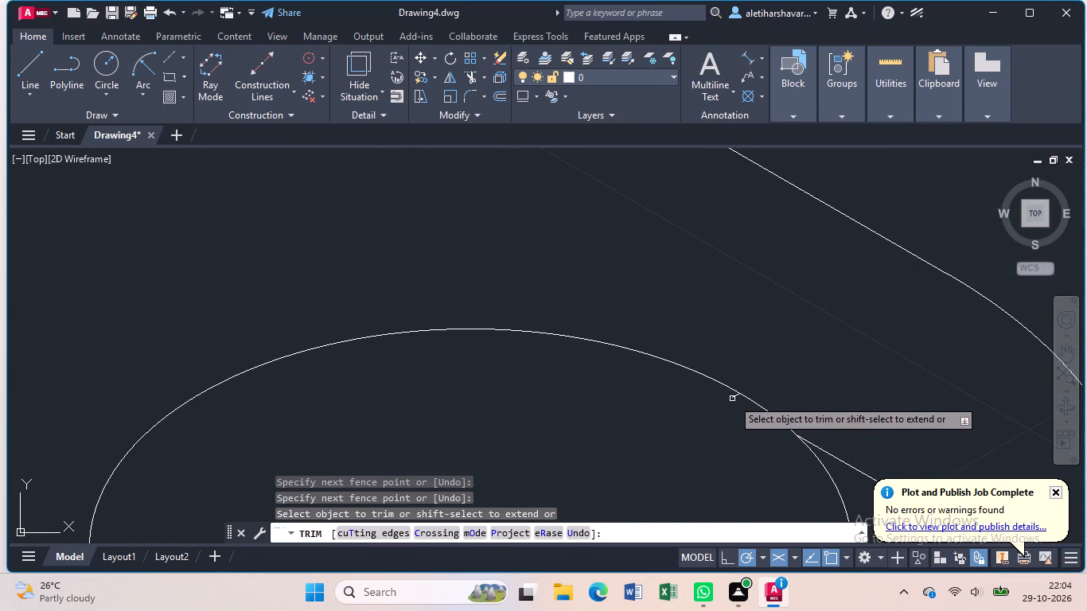
pyautogui.click(736, 396)
pyautogui.scroll(-3, 739, 422)
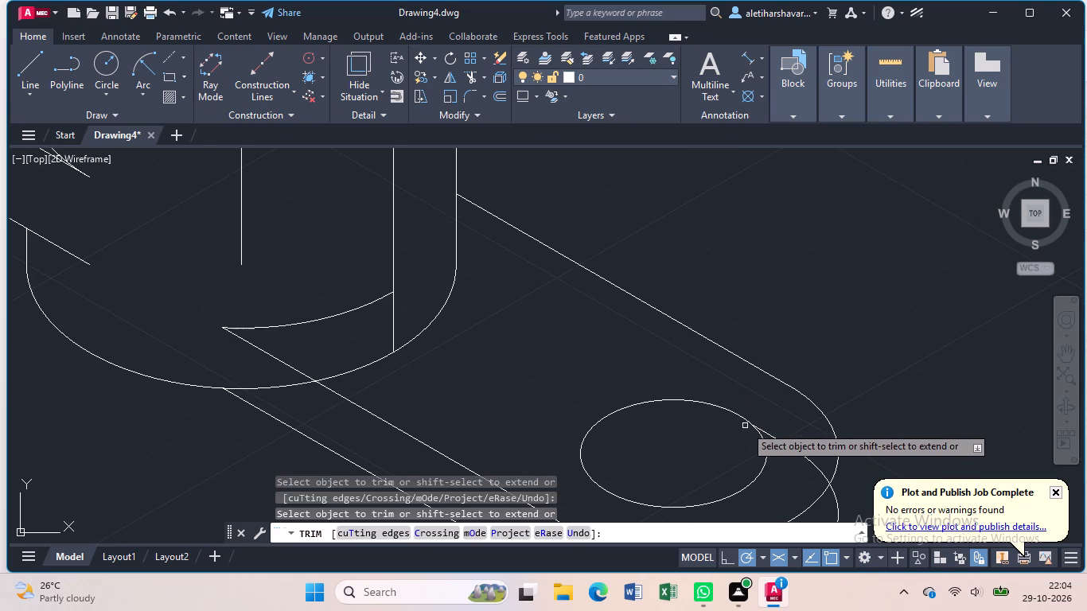
pyautogui.click(774, 437)
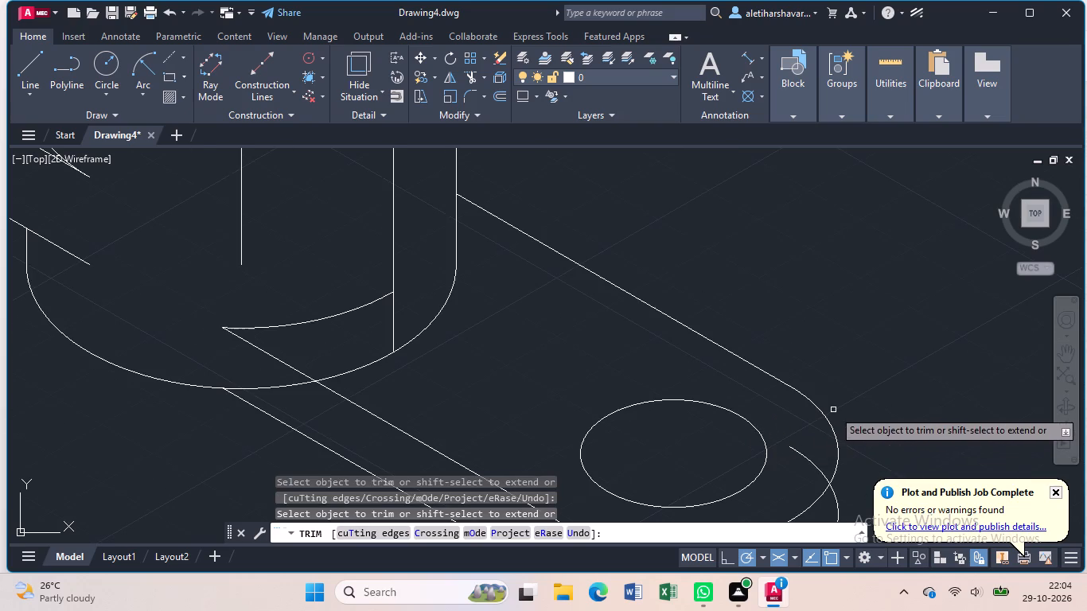
# Draw a vertical line from the outer quadrant of the upper rounded end down past the lower rounded end.
pyautogui.moveTo(847, 413); pyautogui.dragTo(837, 296, button='middle')
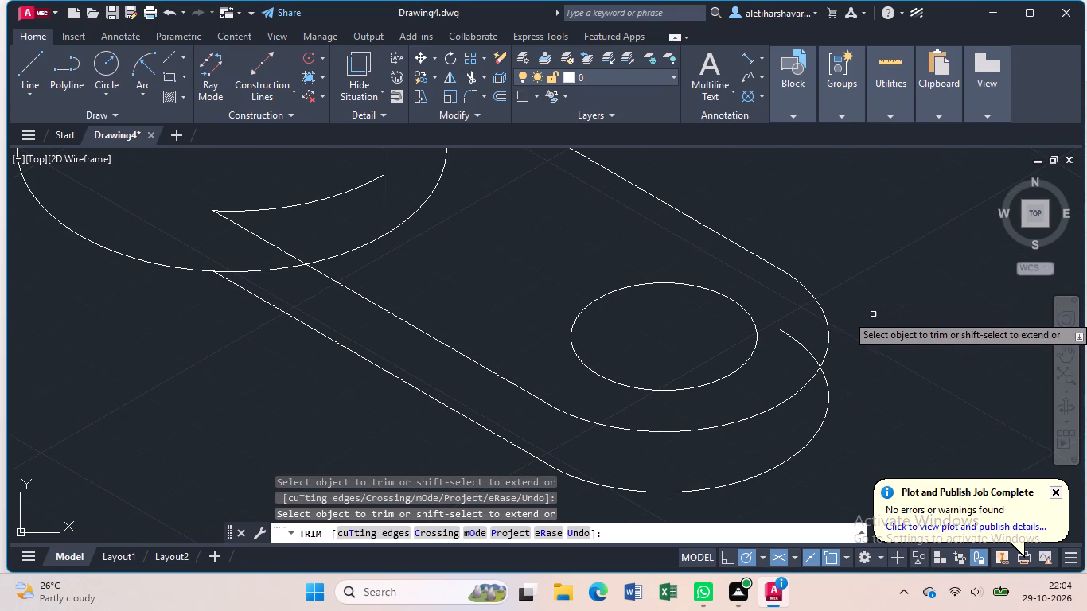
pyautogui.press('l')
pyautogui.press('Escape')
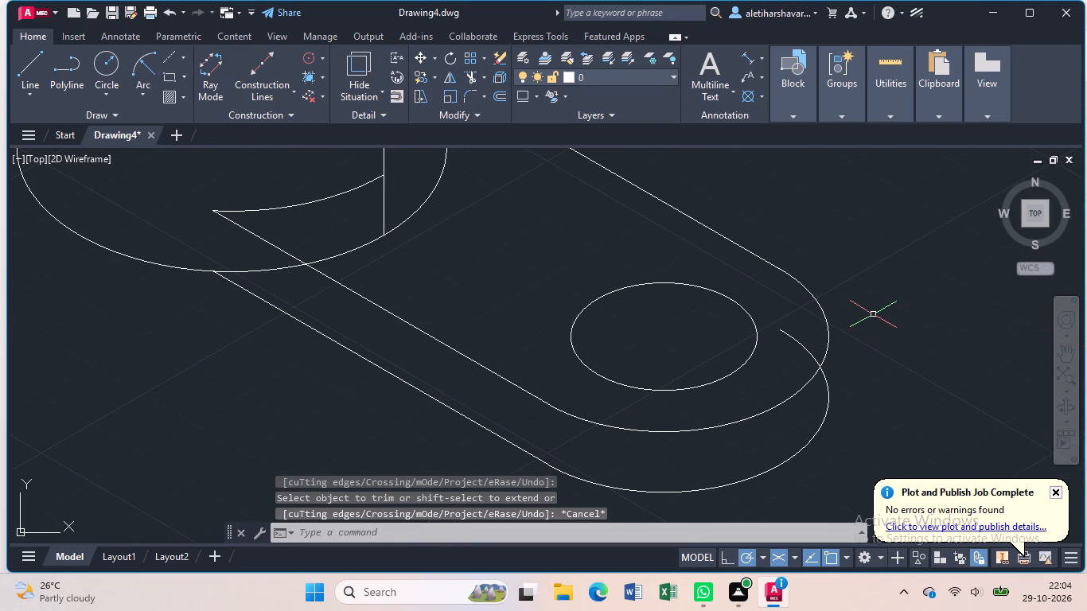
pyautogui.press('l')
pyautogui.press('Return')
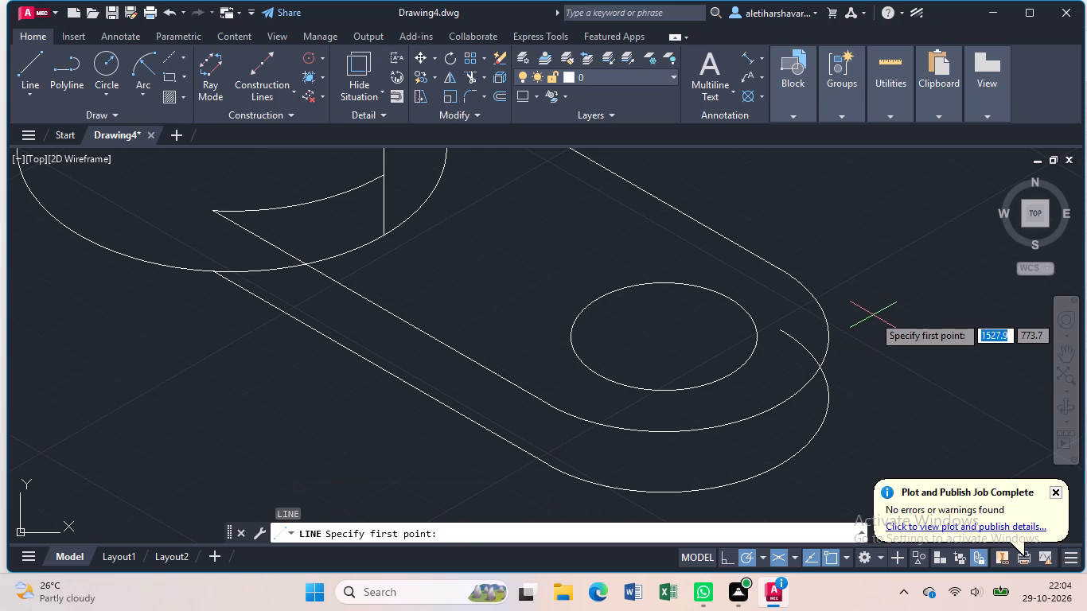
pyautogui.click(827, 332)
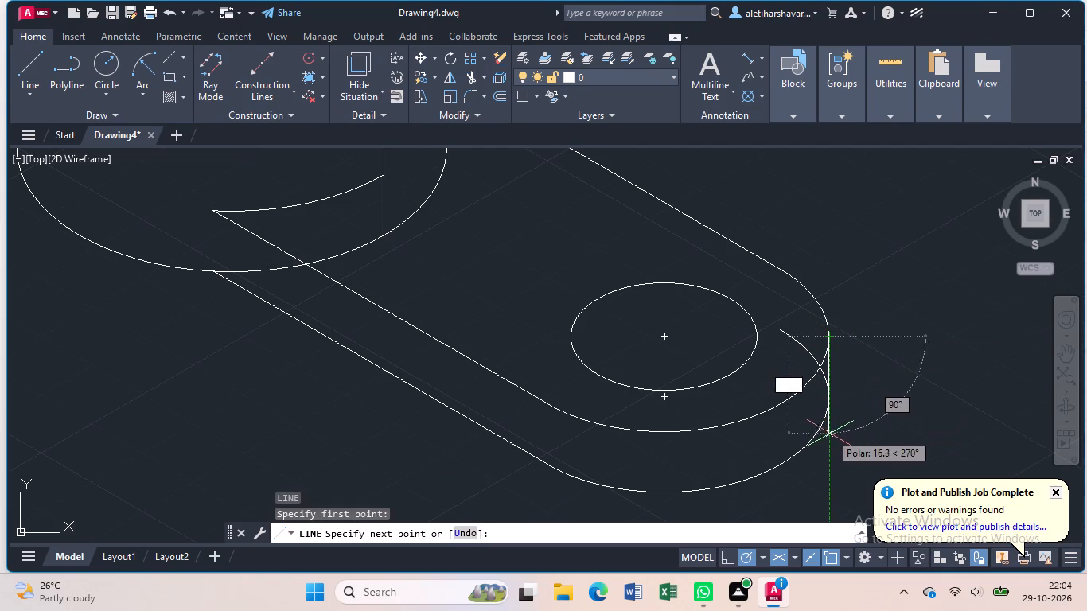
pyautogui.click(826, 438)
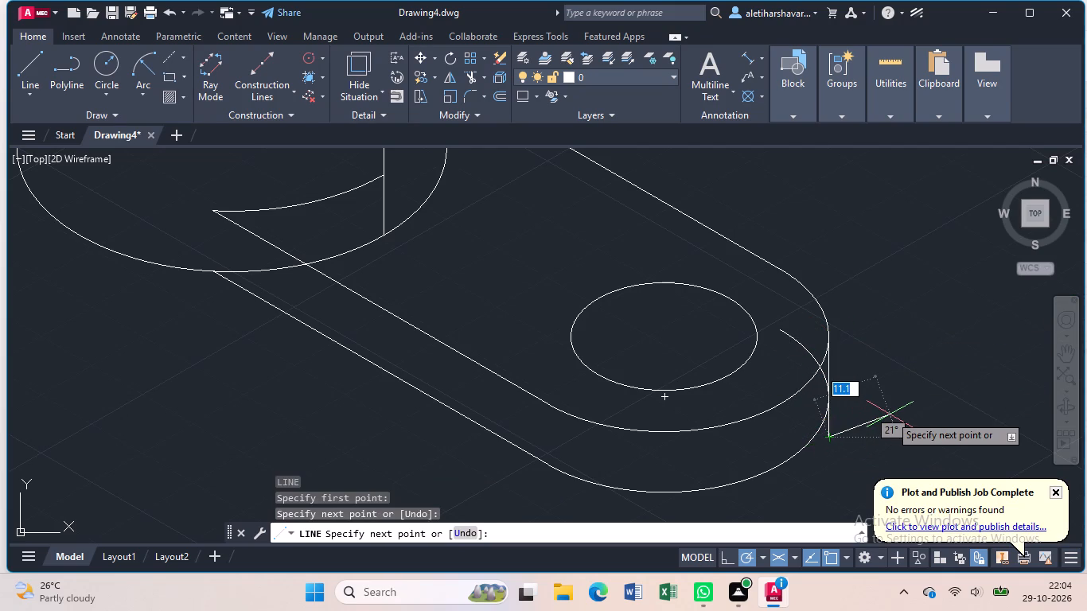
pyautogui.press('Escape')
# Trim the vertical line's overshoot below the lower rounded end and the hidden part of the lower end arc.
pyautogui.write('tr')
pyautogui.press('Return')
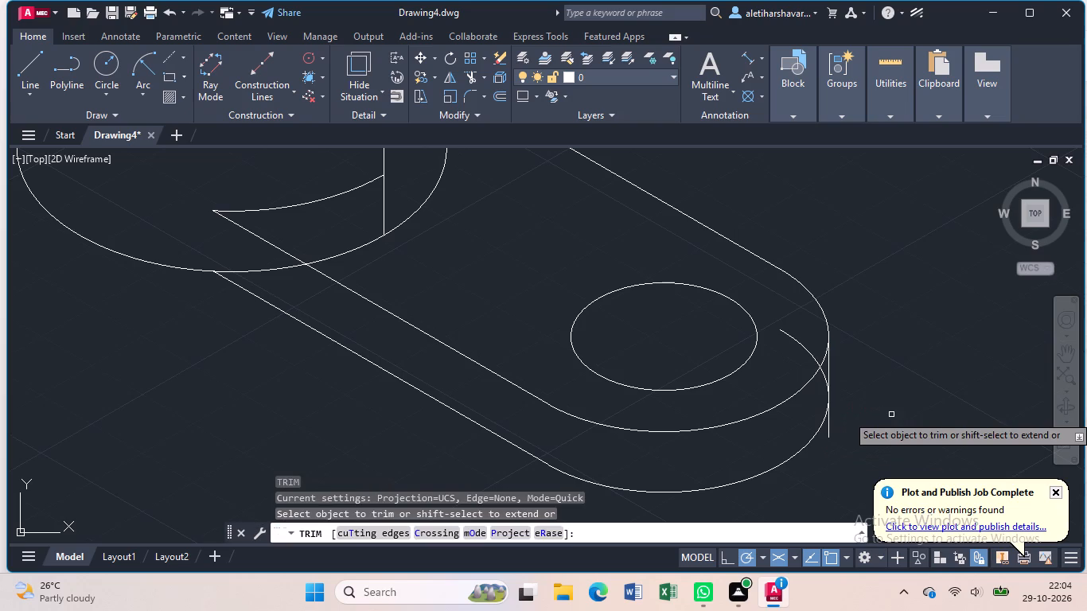
pyautogui.click(830, 426)
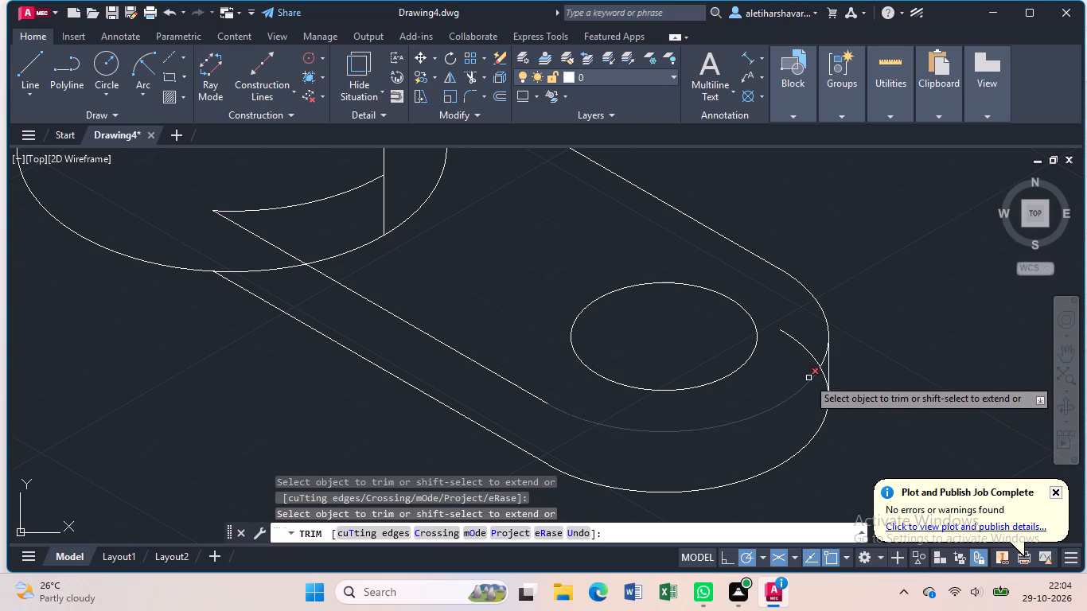
pyautogui.click(808, 348)
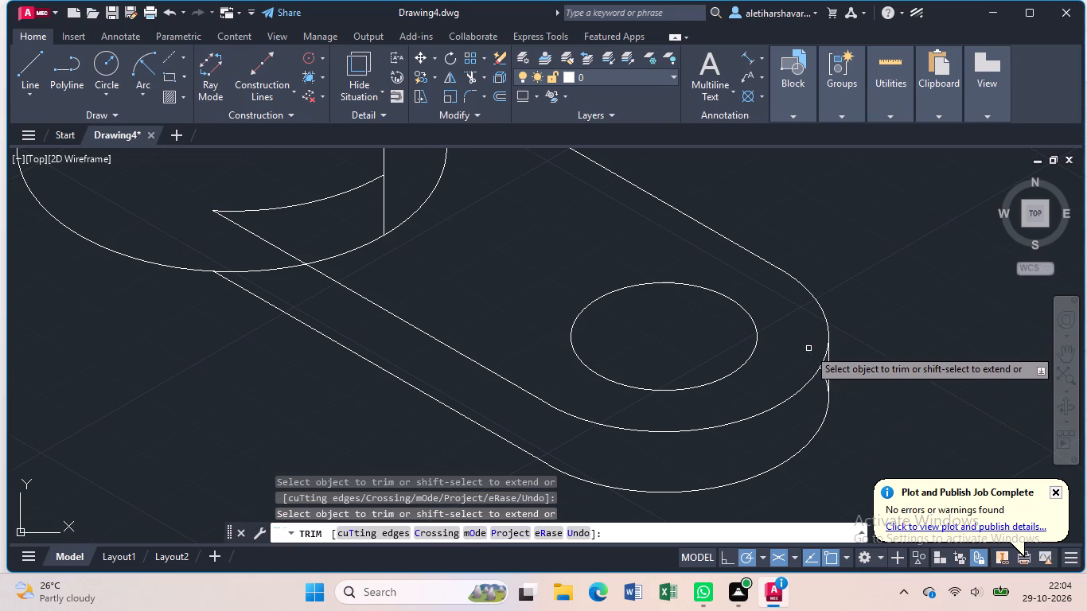
pyautogui.click(821, 375)
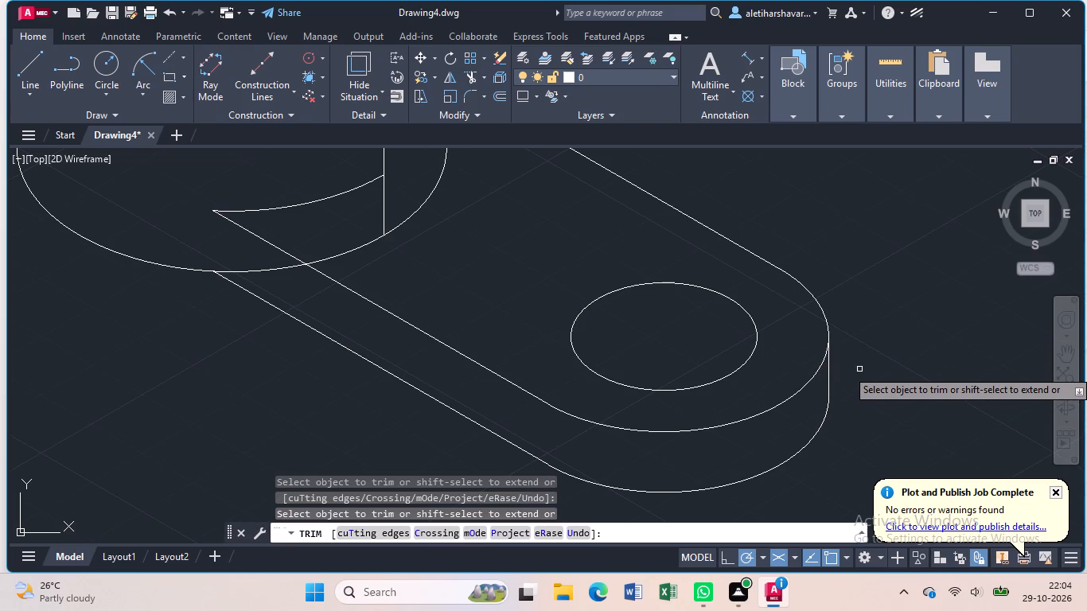
# Trim the vertical line on the cylinder where it extends below the remaining upper base arc.
pyautogui.scroll(-2, 859, 369)
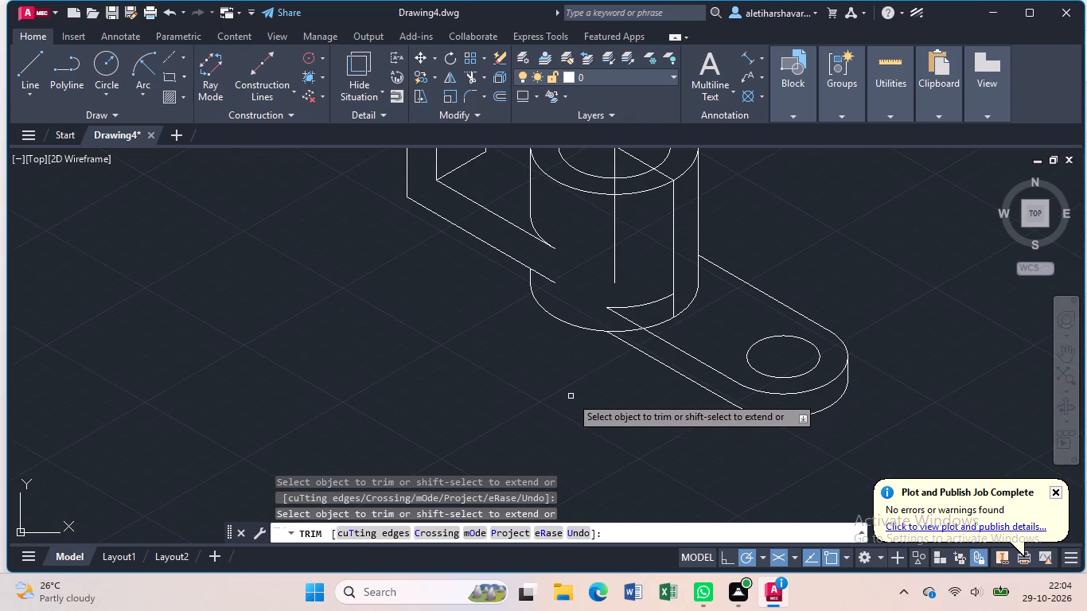
pyautogui.click(673, 307)
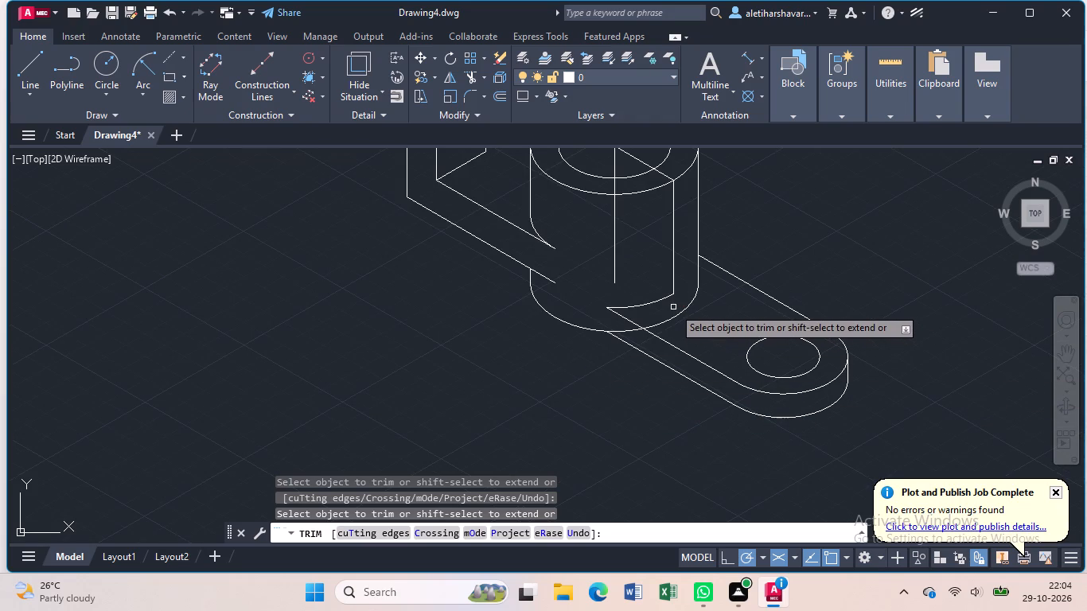
pyautogui.press('Escape')
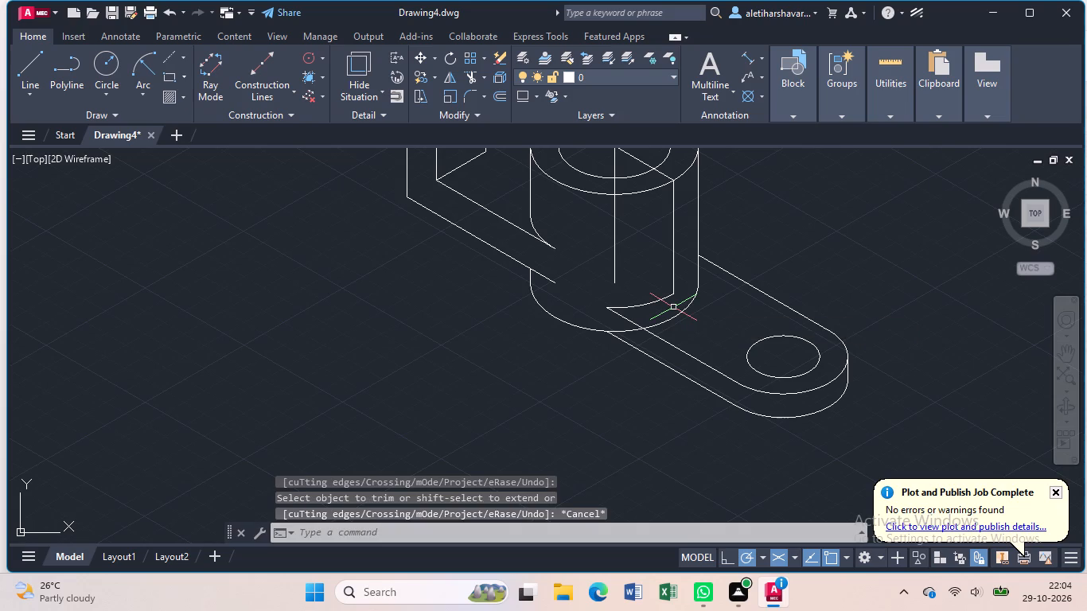
# Draw the rib's base outline from the cylinder's vertical line: 25 along the plate, 5 toward the far edge, 10 back, and about 30 back into the cylinder.
pyautogui.press('l')
pyautogui.press('Return')
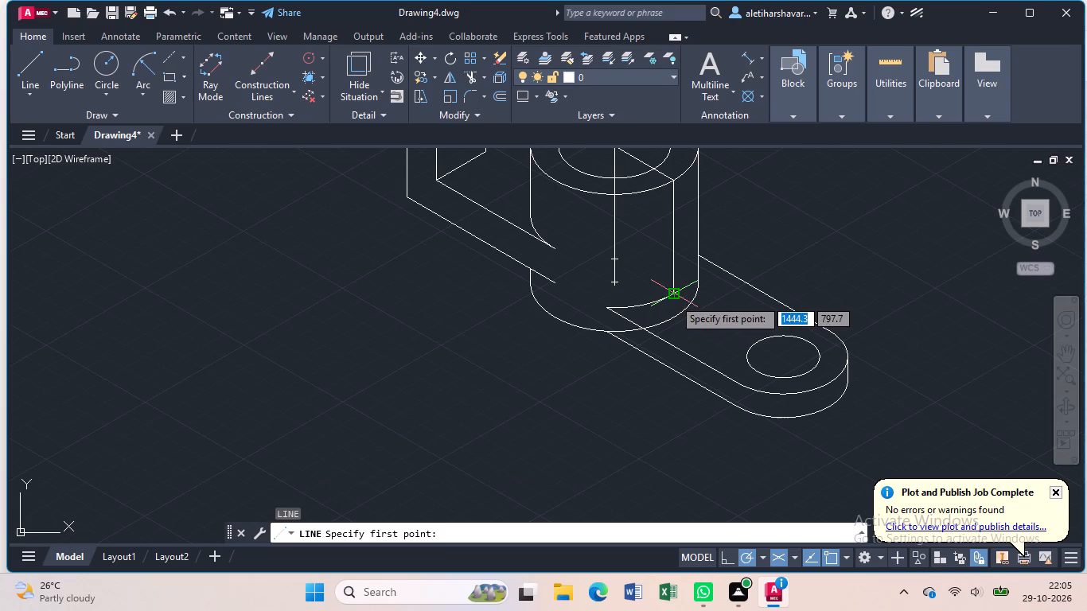
pyautogui.click(673, 298)
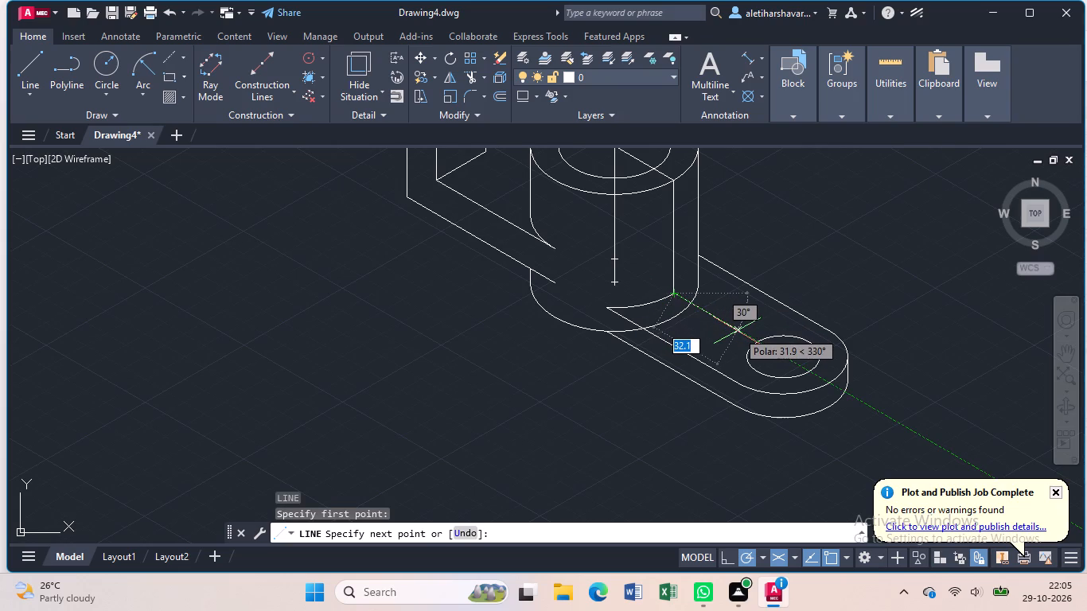
pyautogui.write('25')
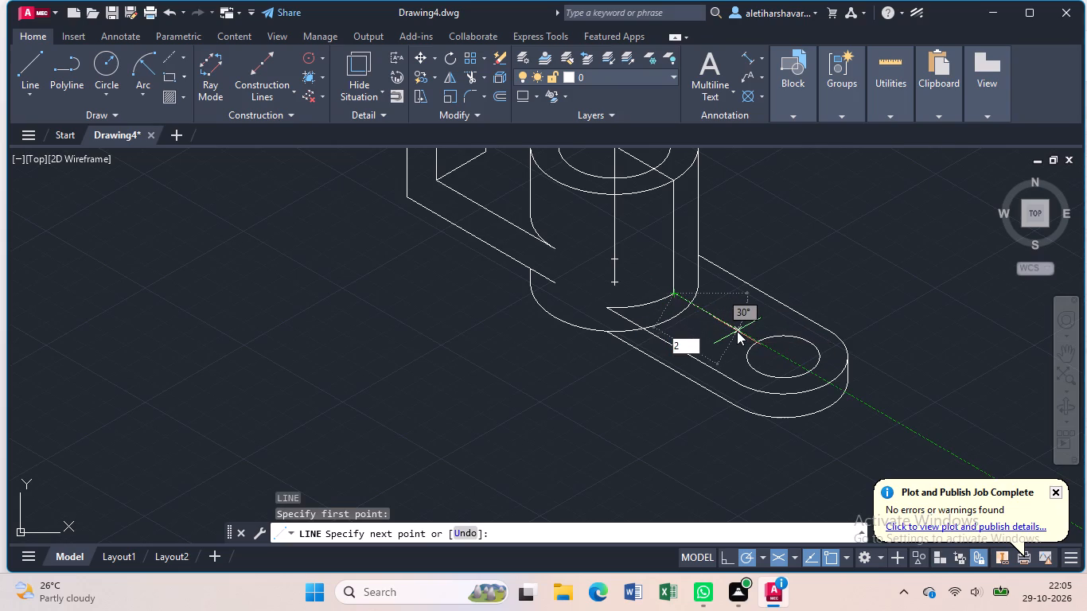
pyautogui.press('Return')
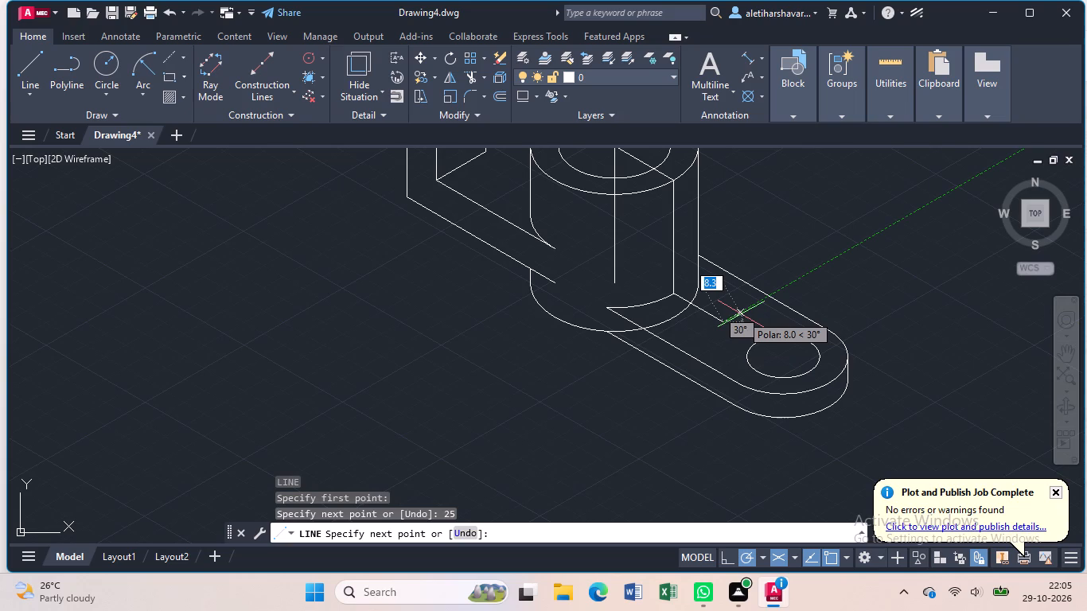
pyautogui.press('5')
pyautogui.press('Return')
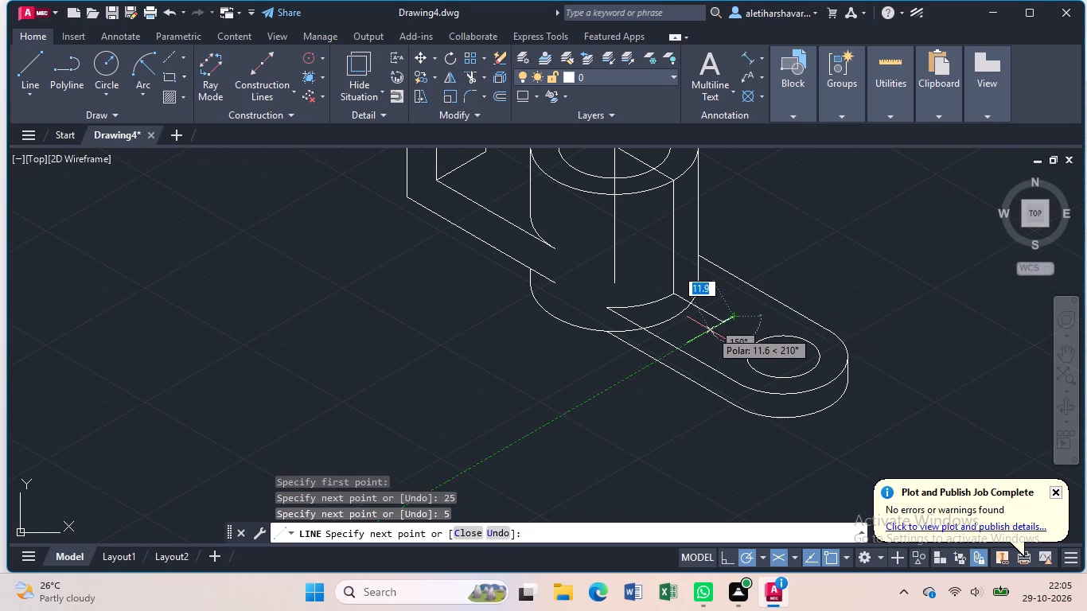
pyautogui.press('1')
pyautogui.press('0')
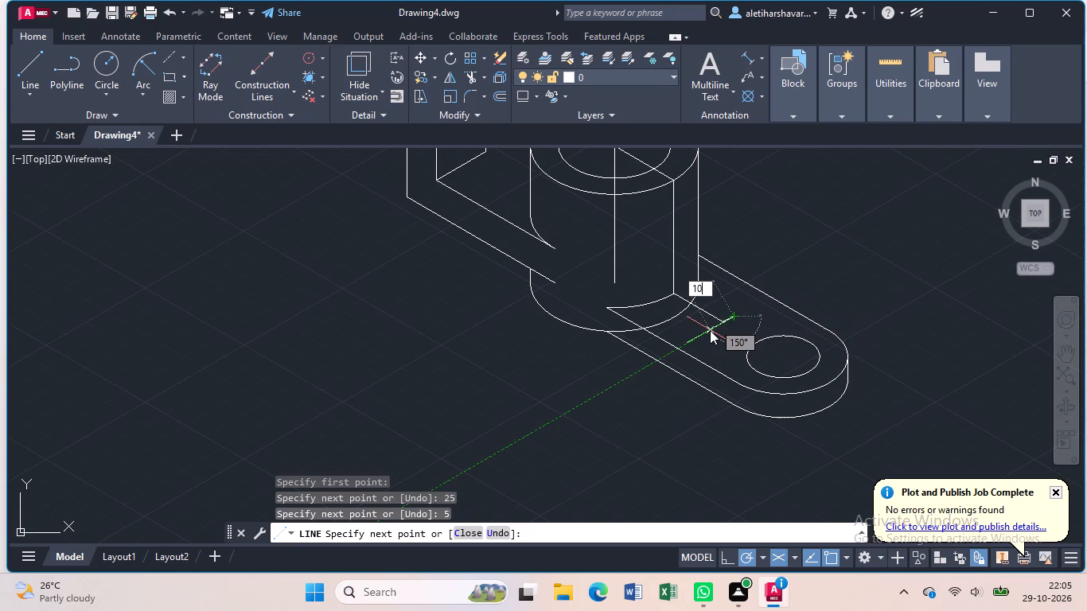
pyautogui.press('Return')
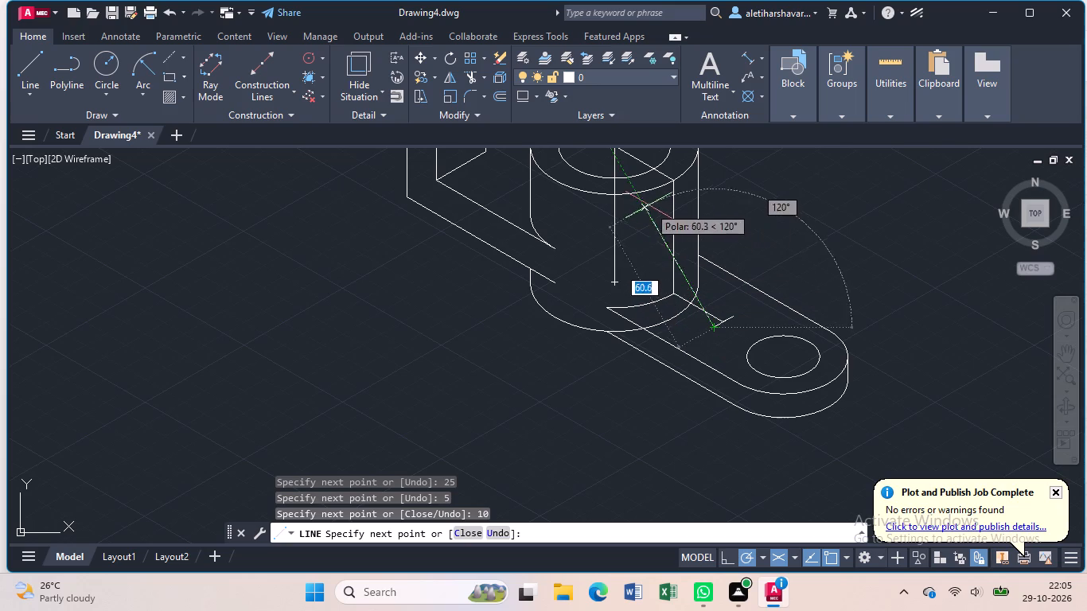
pyautogui.click(649, 290)
pyautogui.press('Escape')
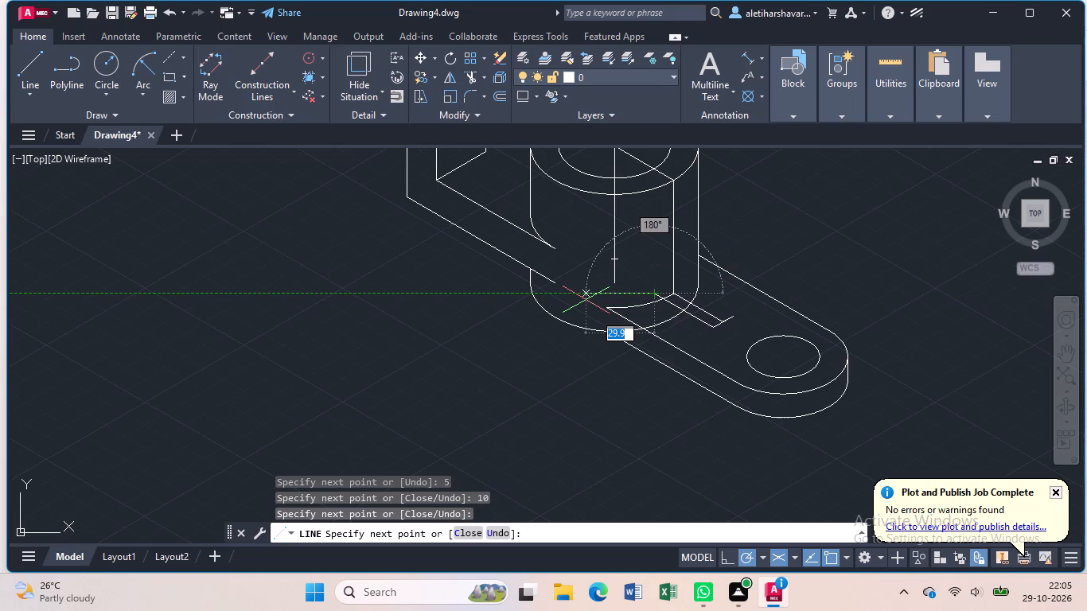
# Trim the inner end of the rib's near base line where it runs inside the cylinder's base.
pyautogui.write('tr')
pyautogui.press('Return')
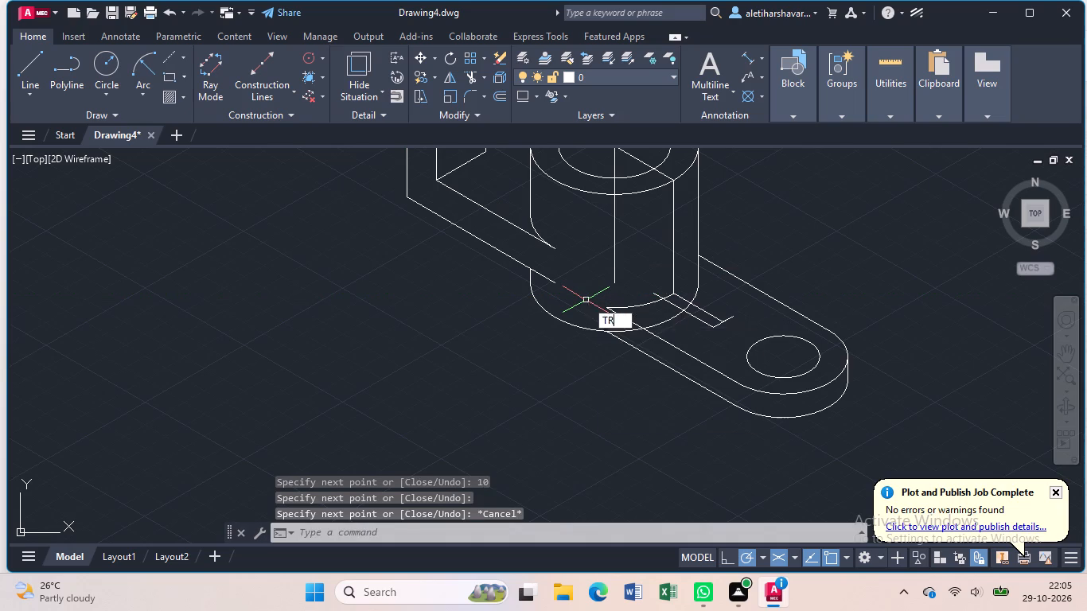
pyautogui.click(653, 294)
pyautogui.click(671, 302)
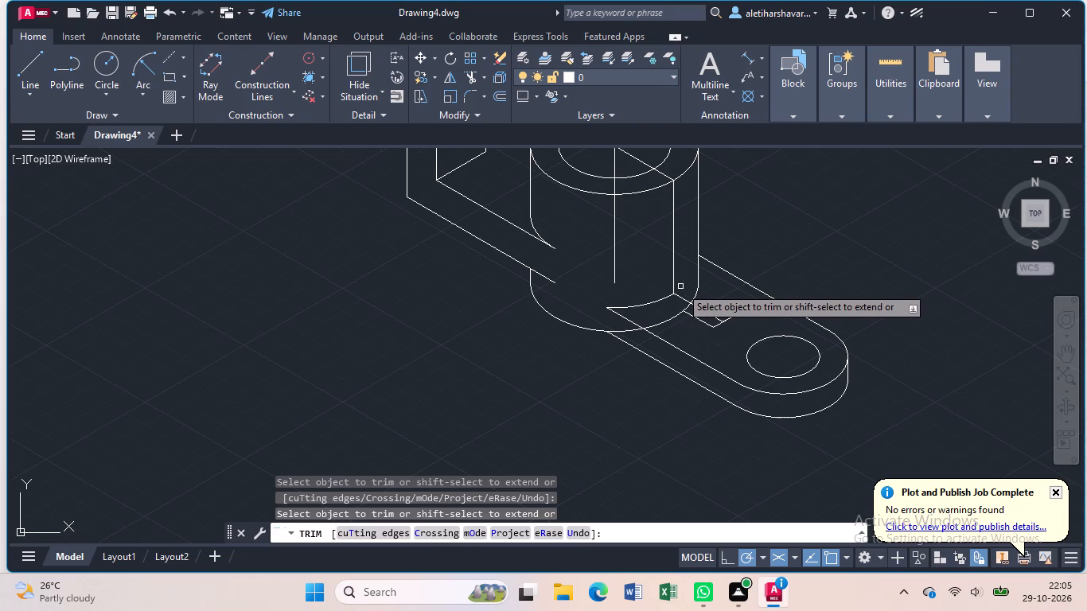
pyautogui.moveTo(681, 287); pyautogui.dragTo(693, 321, button='middle')
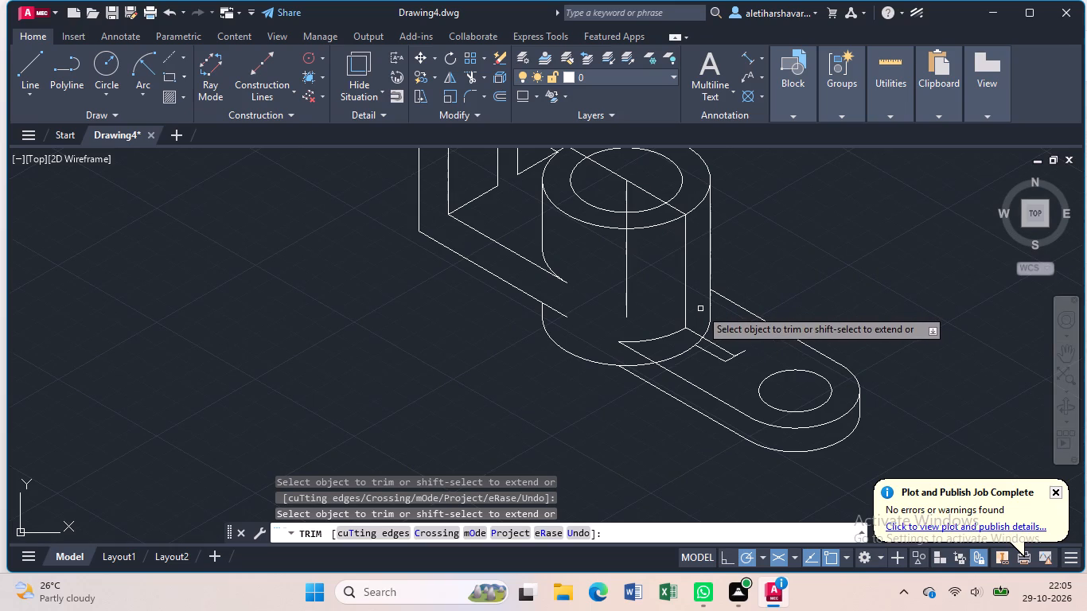
pyautogui.press('Escape')
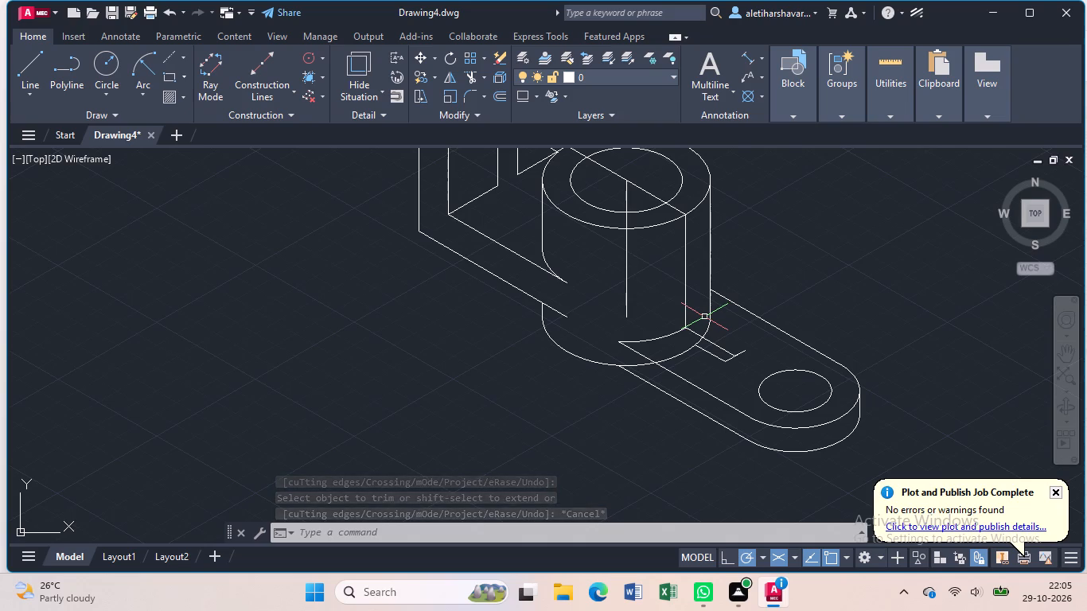
# Draw a vertical edge from the plate's near top corner at the arc down to its lower edge, trimming the overshoot.
pyautogui.press('l')
pyautogui.press('Return')
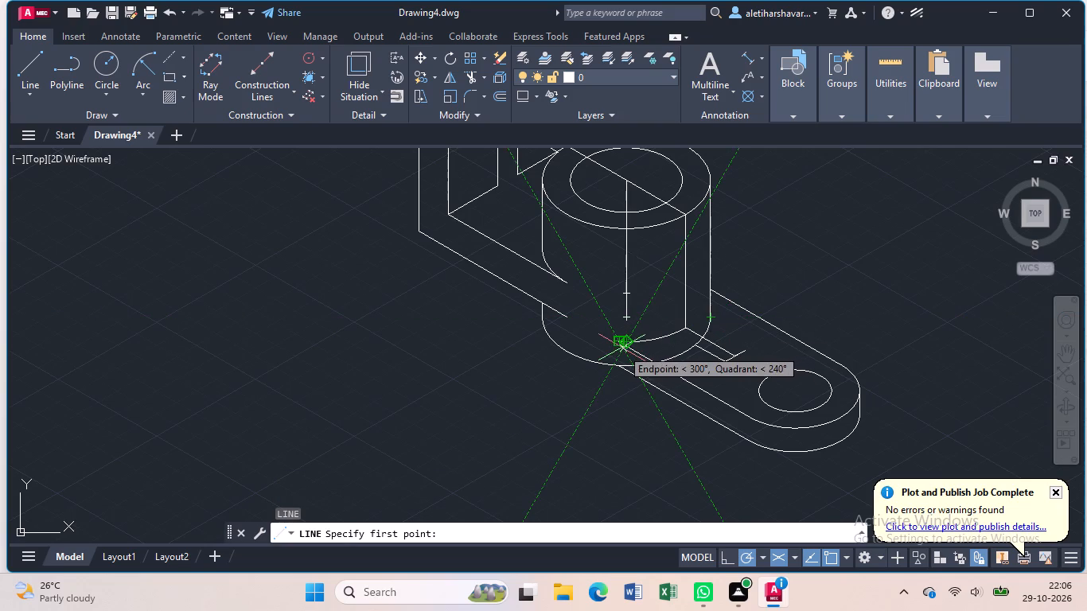
pyautogui.scroll(2, 621, 345)
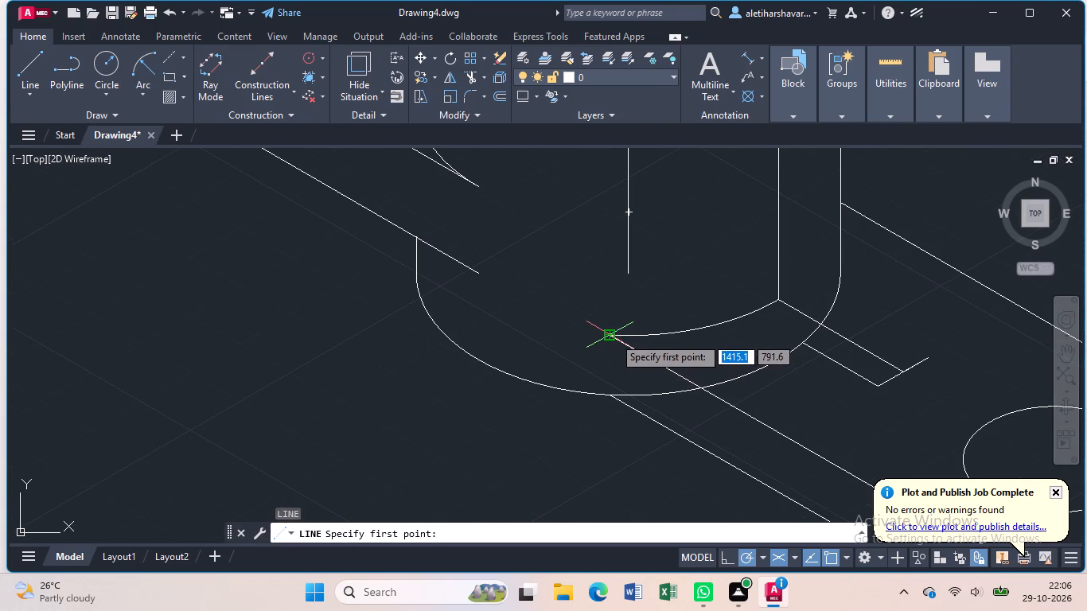
pyautogui.click(614, 337)
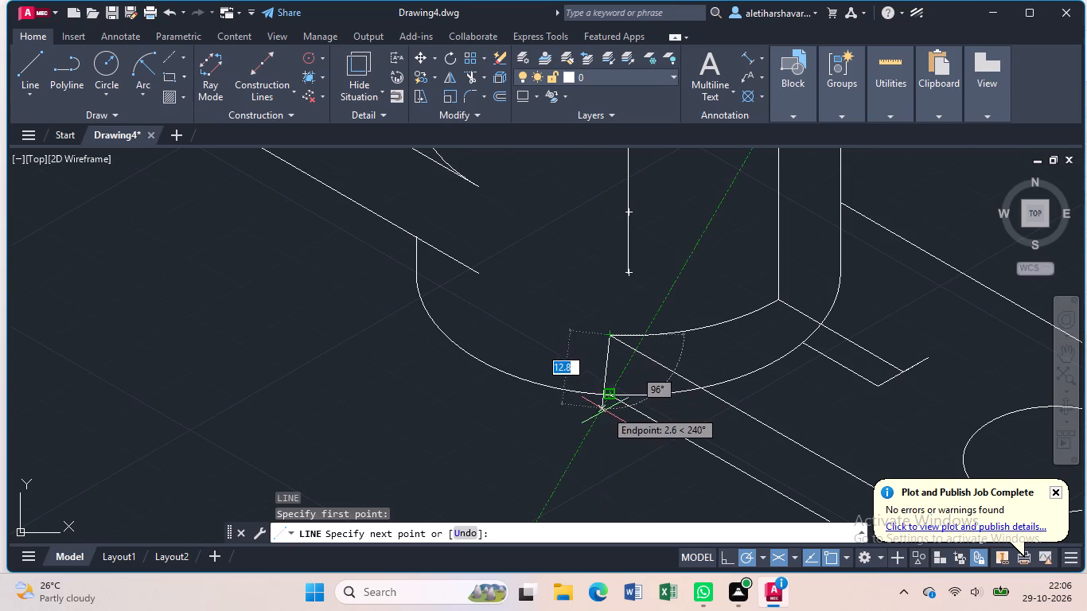
pyautogui.click(611, 420)
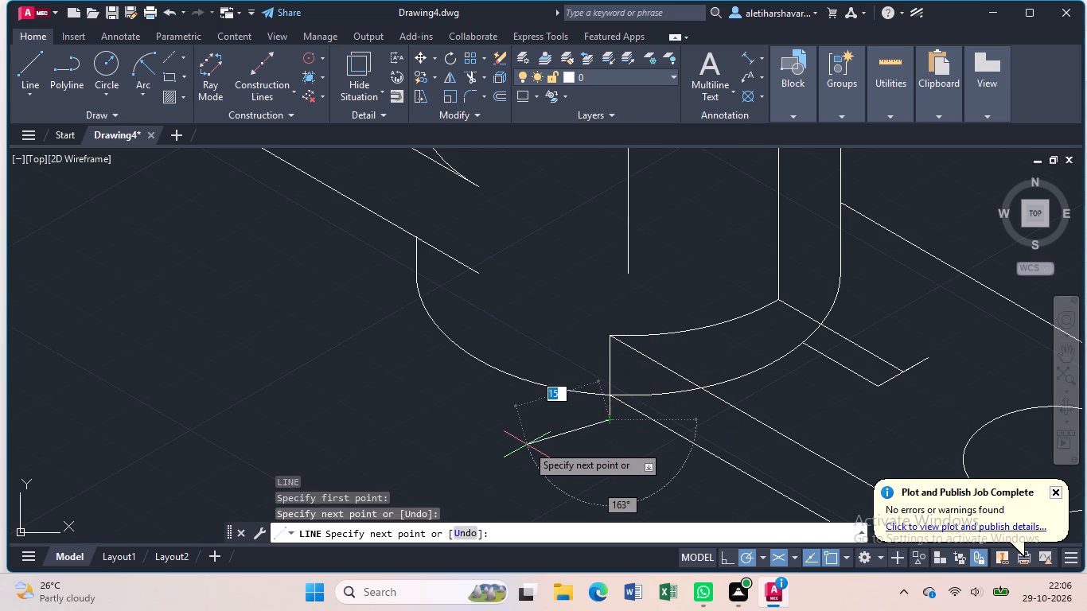
pyautogui.press('Escape')
pyautogui.write('tr')
pyautogui.press('Return')
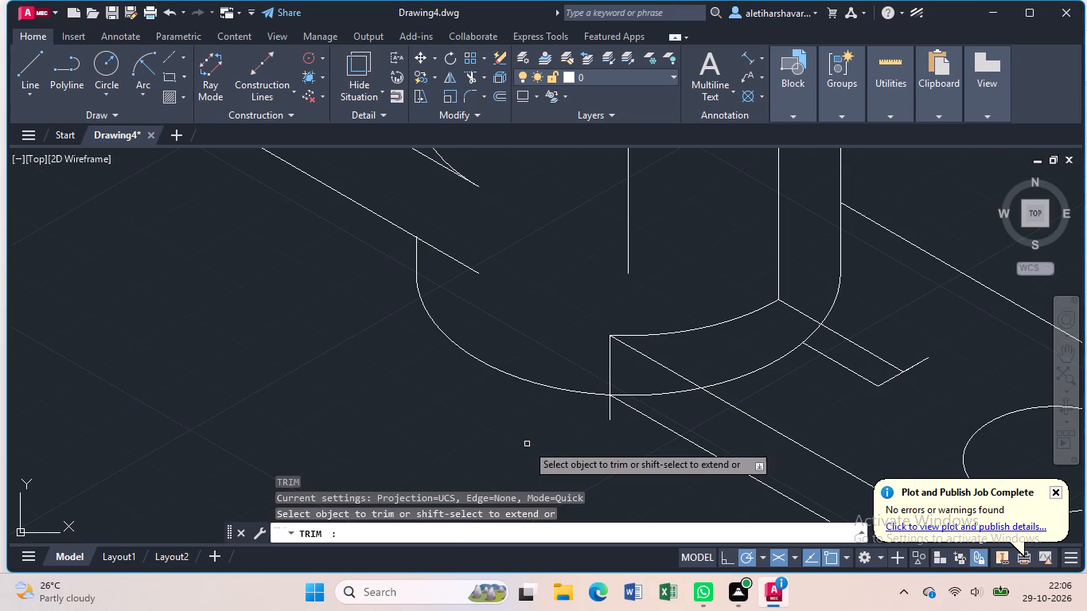
pyautogui.click(608, 409)
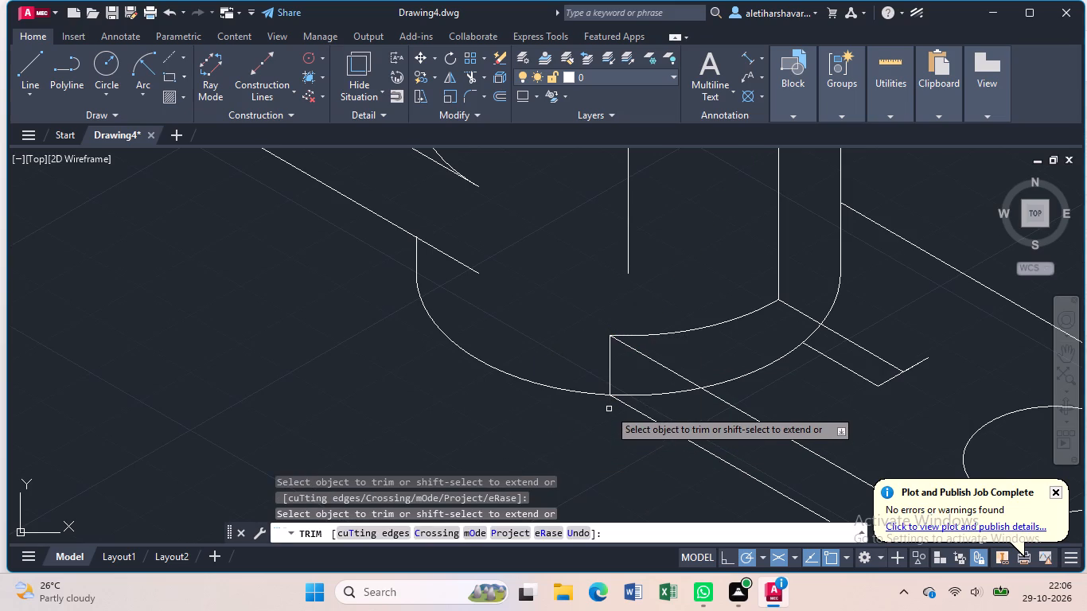
# Trim the cylinder's lower arc and side edge hidden by the base plate, and extend the rib's near base line to the upper arc.
pyautogui.click(653, 394)
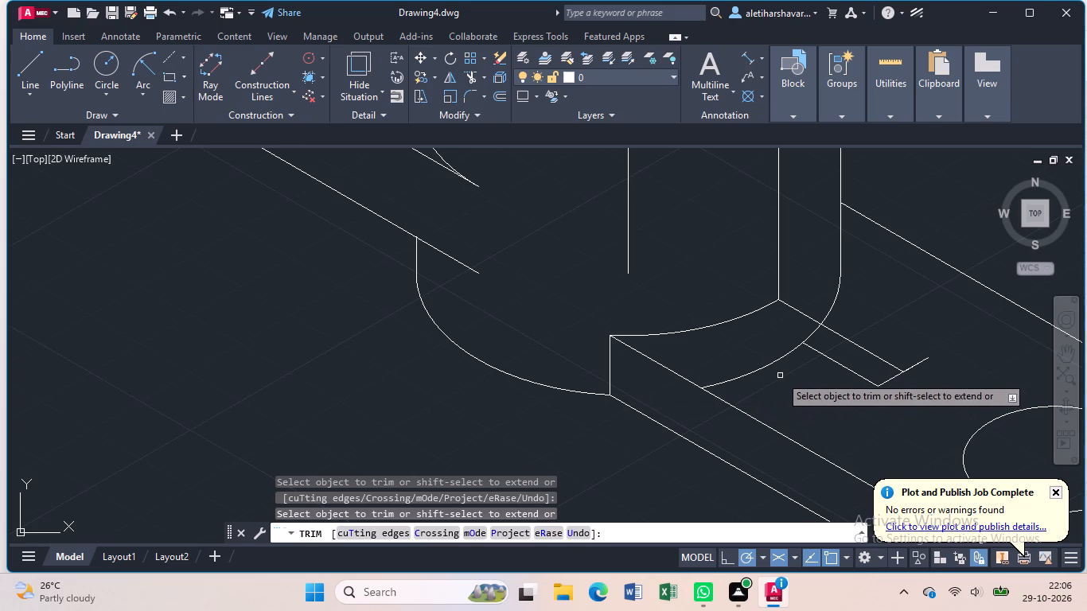
pyautogui.click(751, 373)
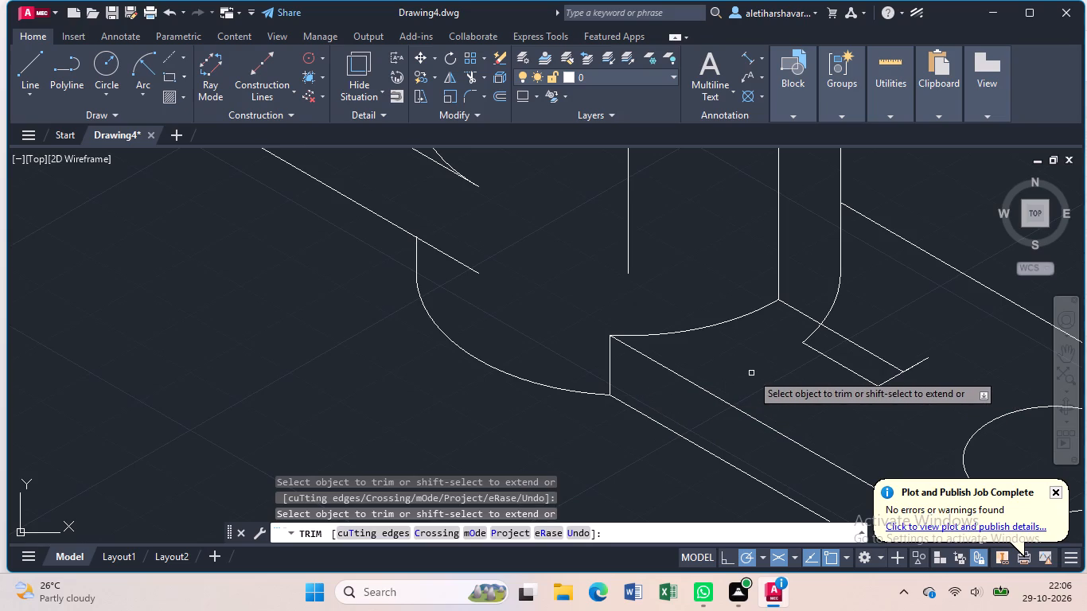
pyautogui.click(816, 335)
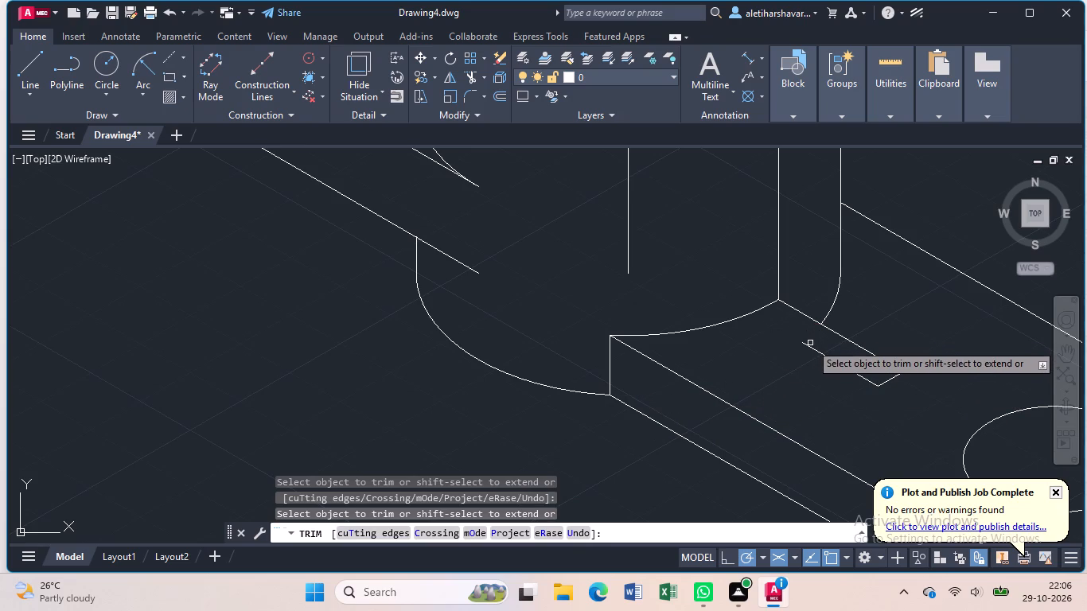
pyautogui.keyDown('shift'); pyautogui.click(809, 346); pyautogui.keyUp('shift')
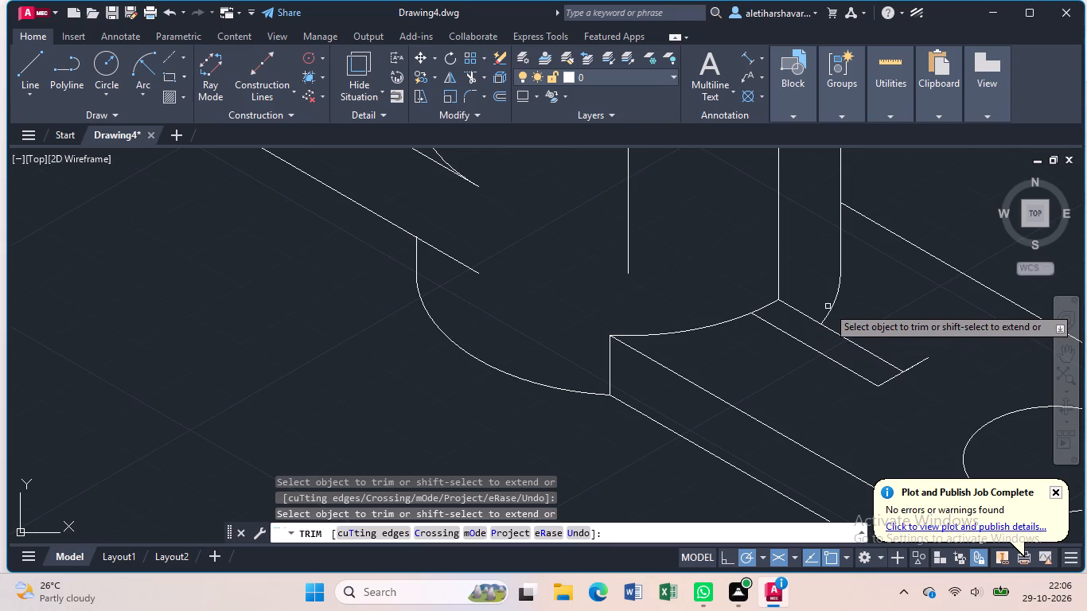
pyautogui.click(829, 309)
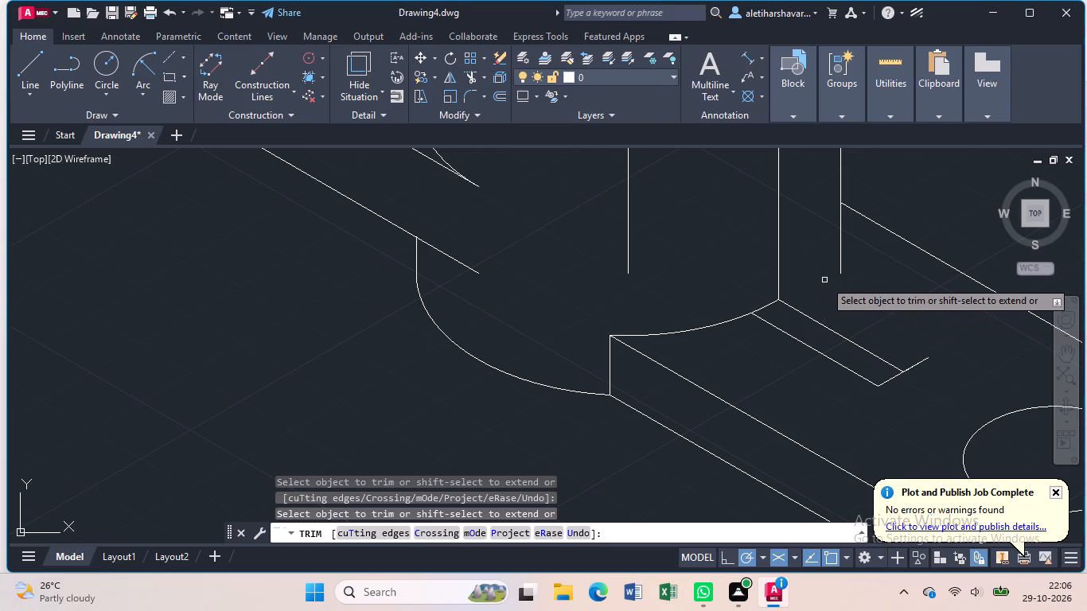
pyautogui.click(840, 265)
pyautogui.scroll(-2, 840, 265)
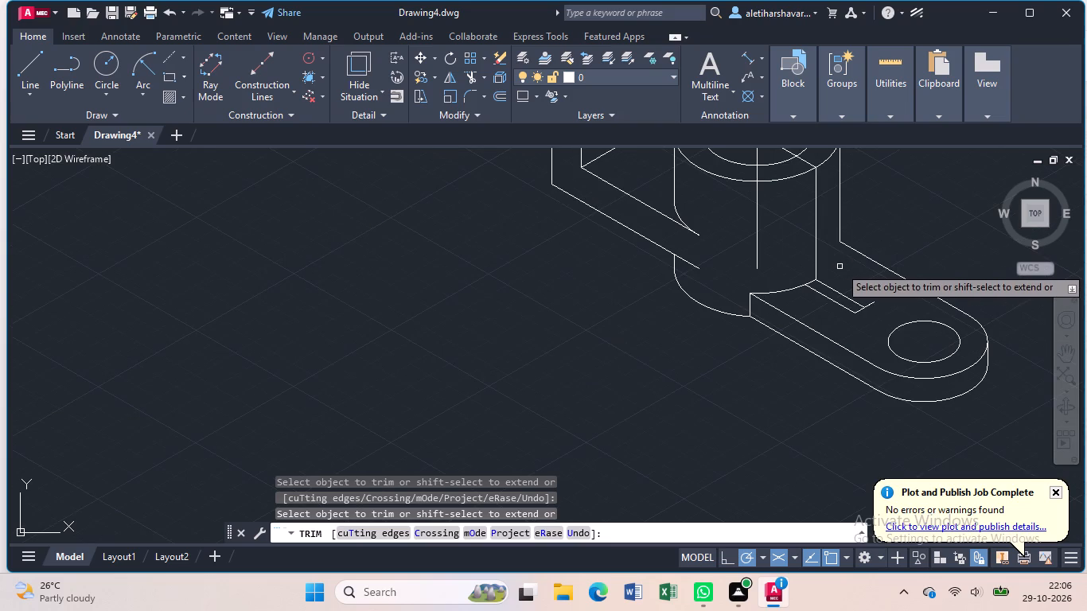
pyautogui.press('Escape')
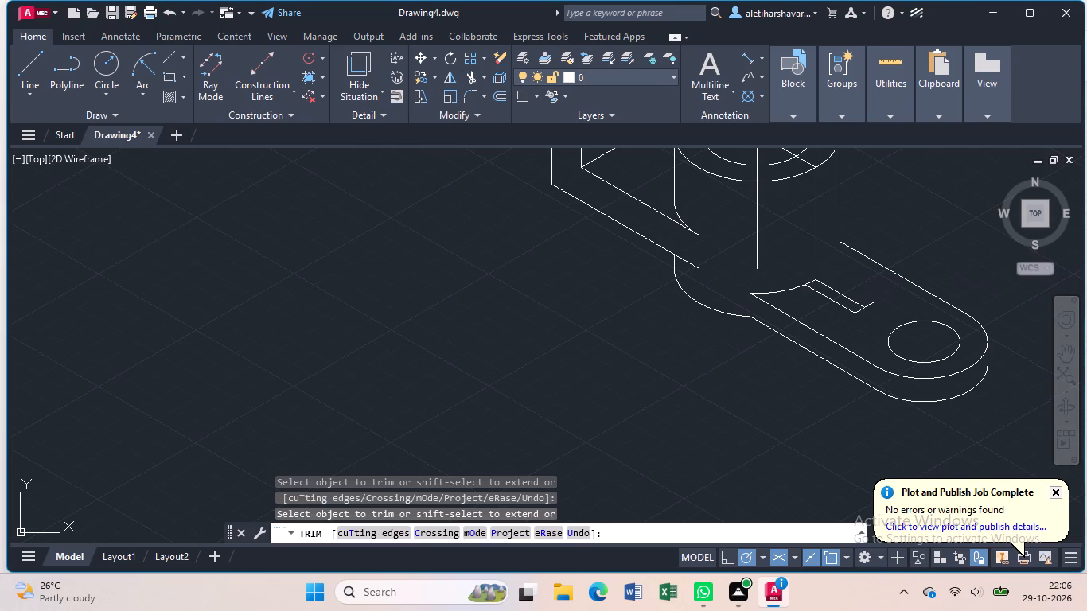
# Draw a vertical line about 53 long from the near rib line's end on the arc up past the cylinder's top rim.
pyautogui.press('l')
pyautogui.press('Return')
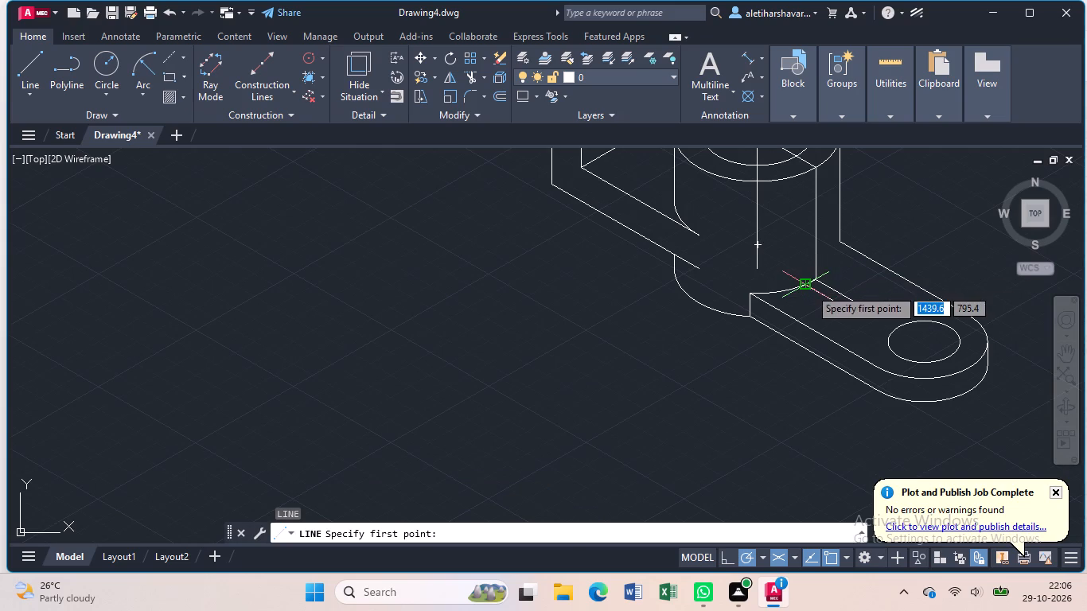
pyautogui.click(808, 288)
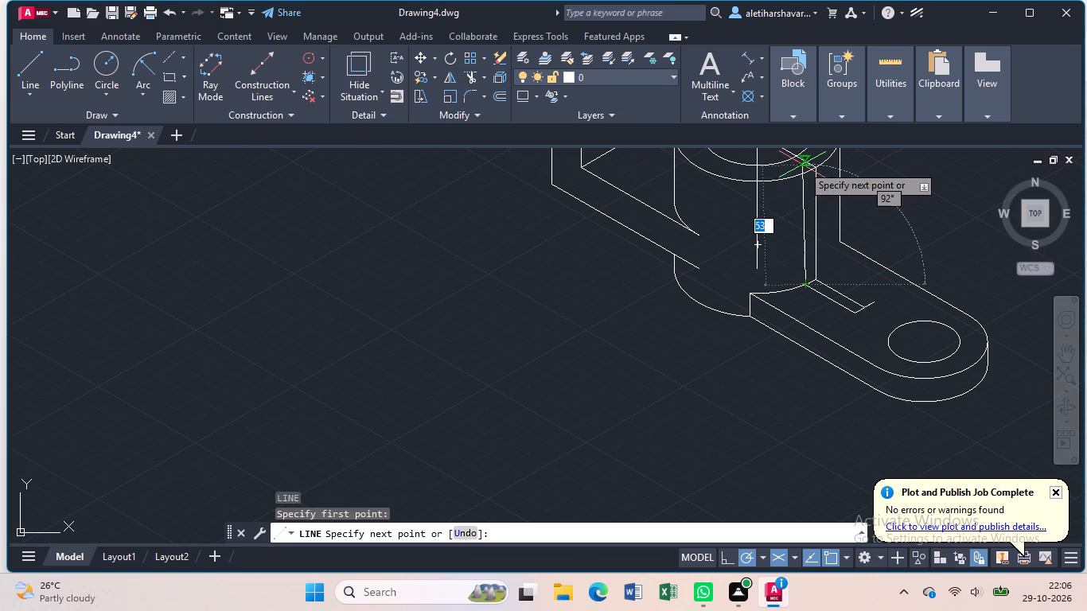
pyautogui.click(804, 162)
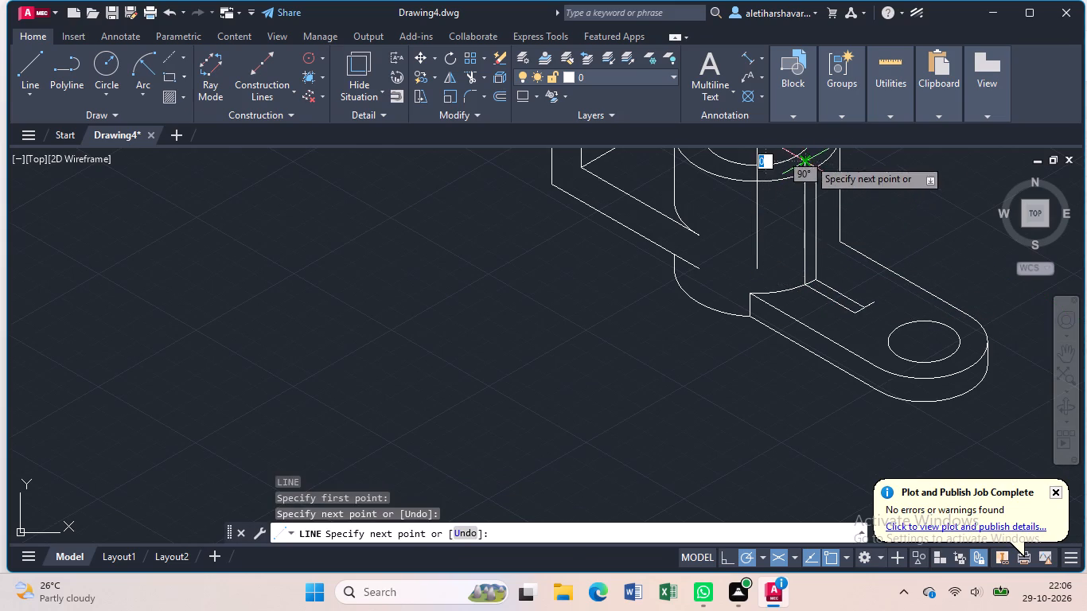
pyautogui.scroll(1, 845, 204)
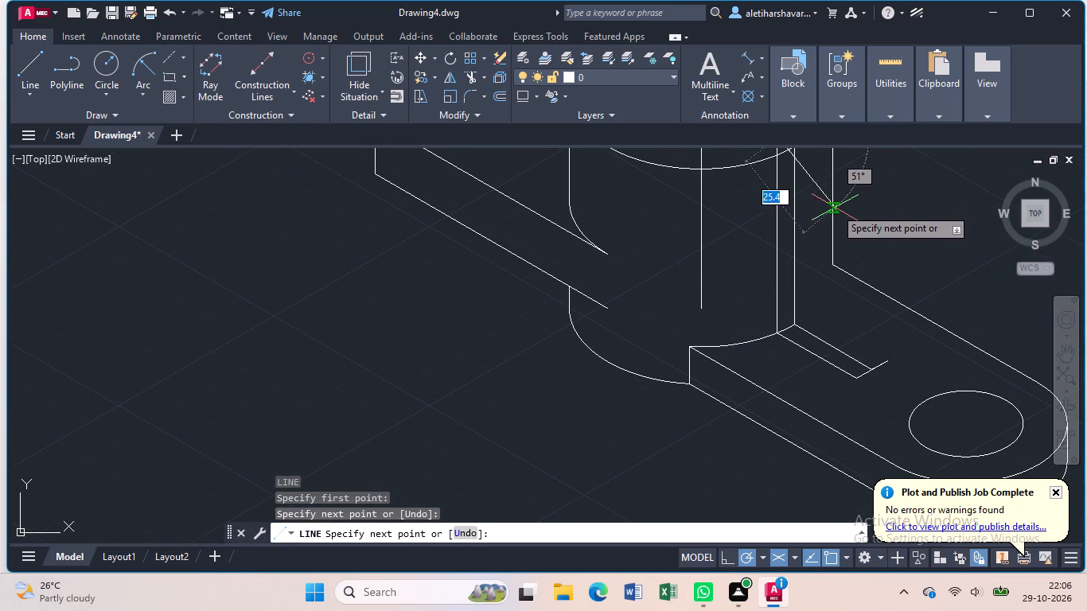
pyautogui.moveTo(835, 208); pyautogui.dragTo(853, 317, button='middle')
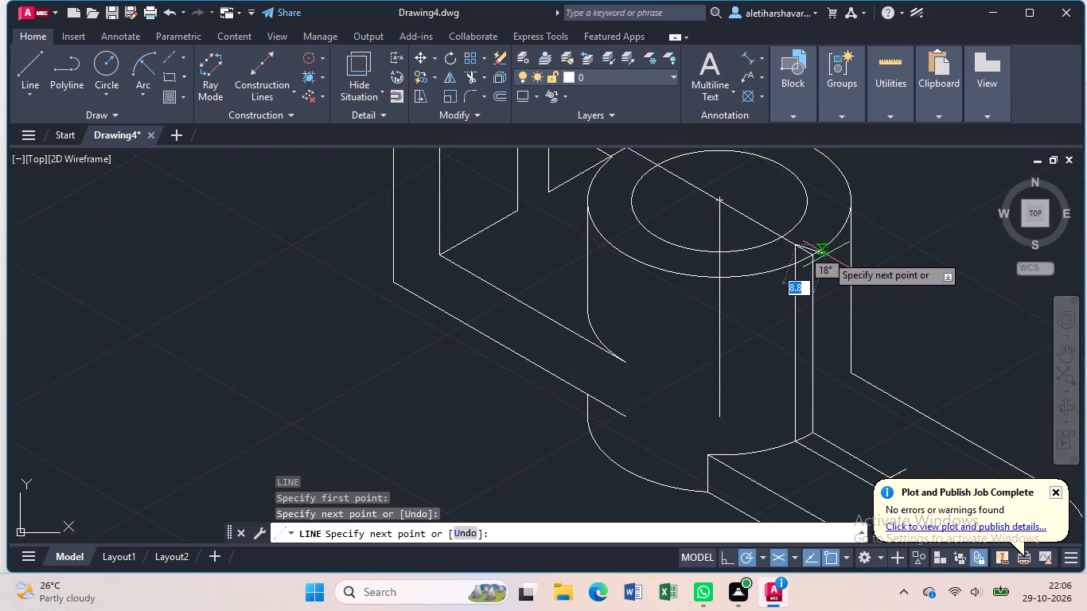
pyautogui.scroll(1, 826, 255)
pyautogui.press('Escape')
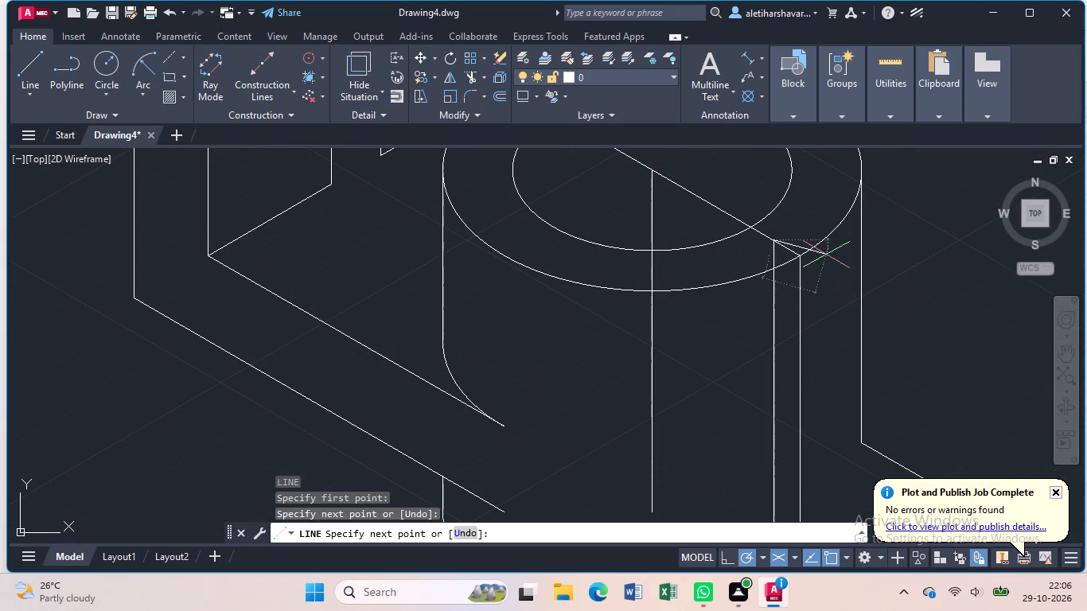
# Trim the new vertical line where it extends above the cylinder's outer top rim.
pyautogui.write('tr')
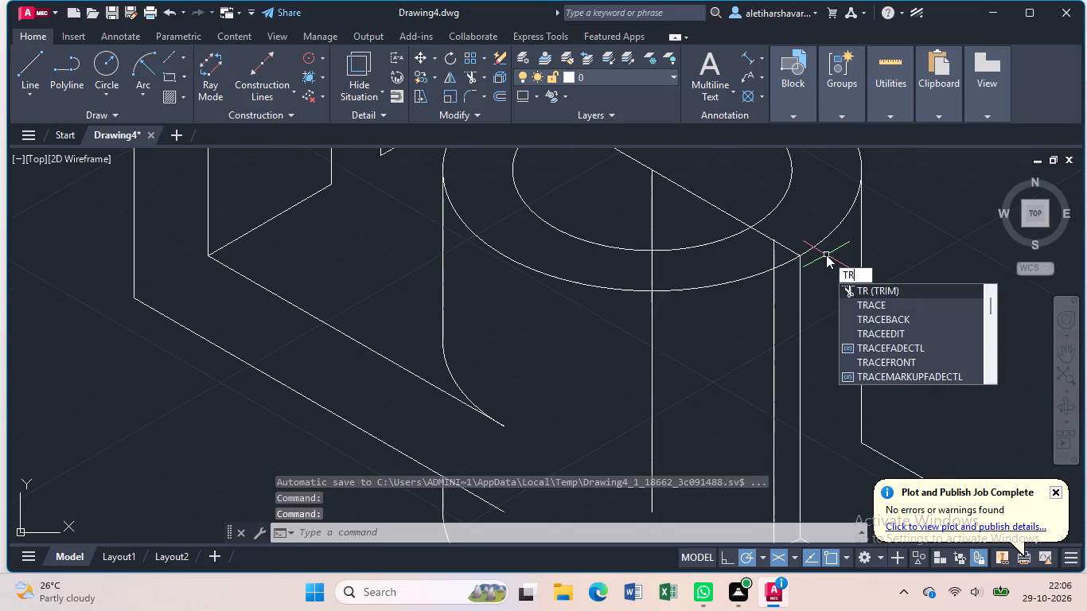
pyautogui.press('Return')
pyautogui.click(774, 257)
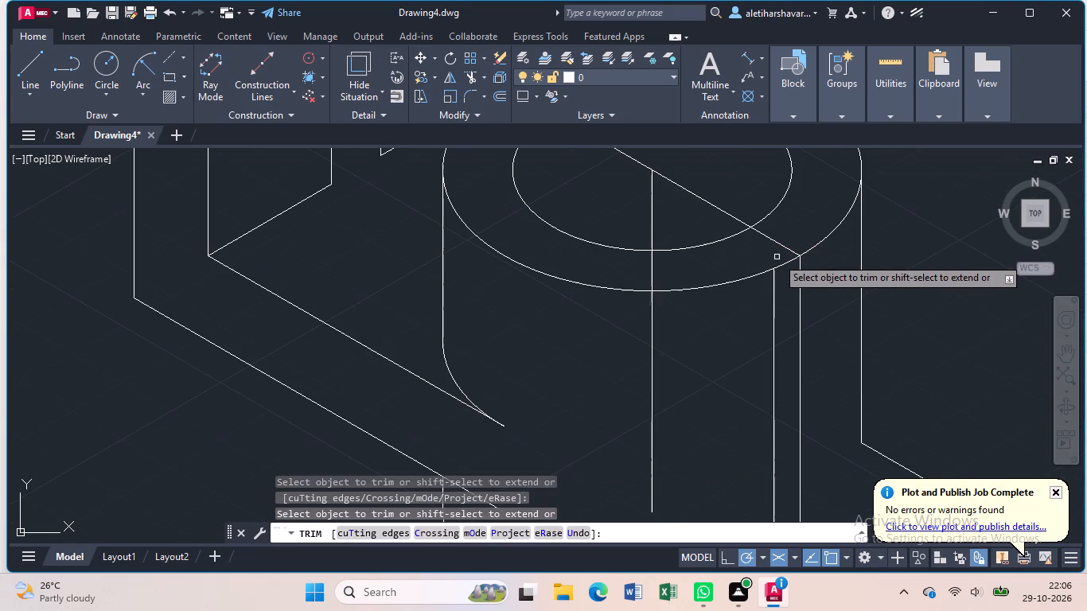
pyautogui.press('Escape')
# Draw the rib's 10-long top edge at 30° from the near vertical line's top, continuing down to the far corner of the rib's base end.
pyautogui.press('l')
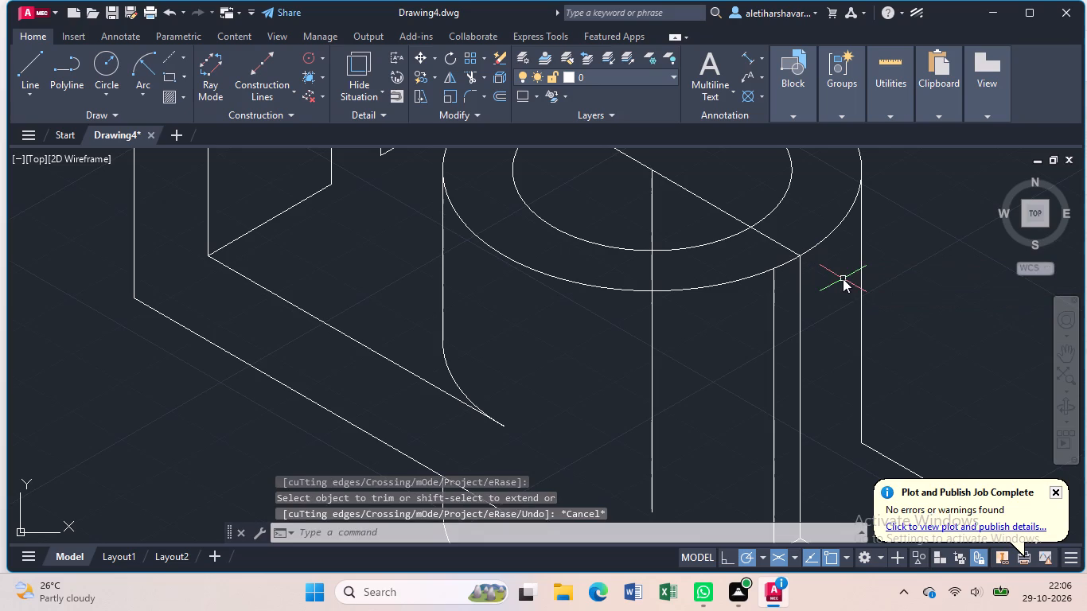
pyautogui.press('Return')
pyautogui.click(777, 269)
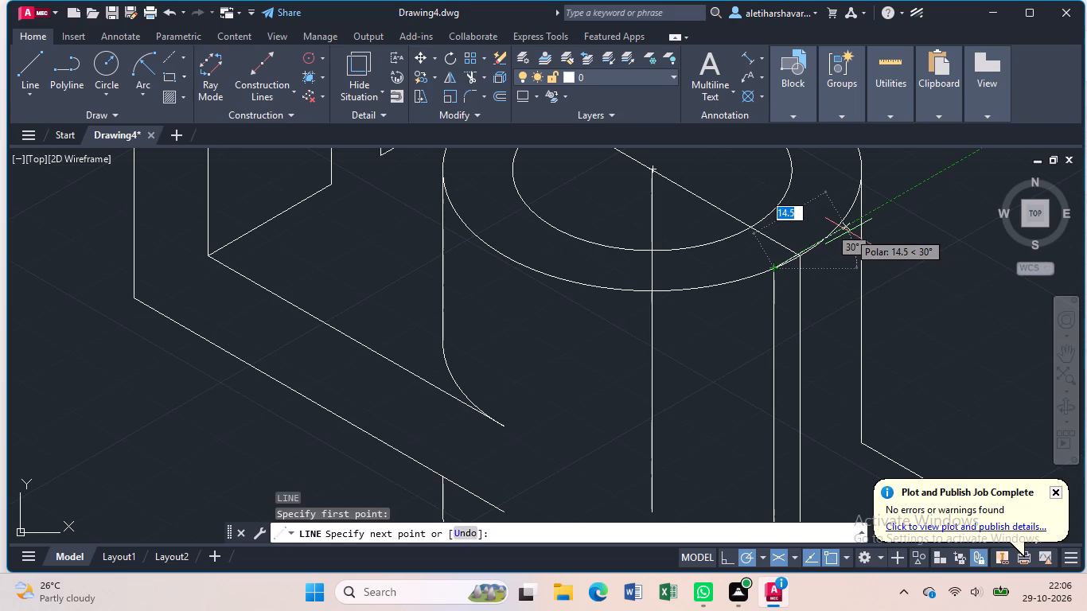
pyautogui.write('10')
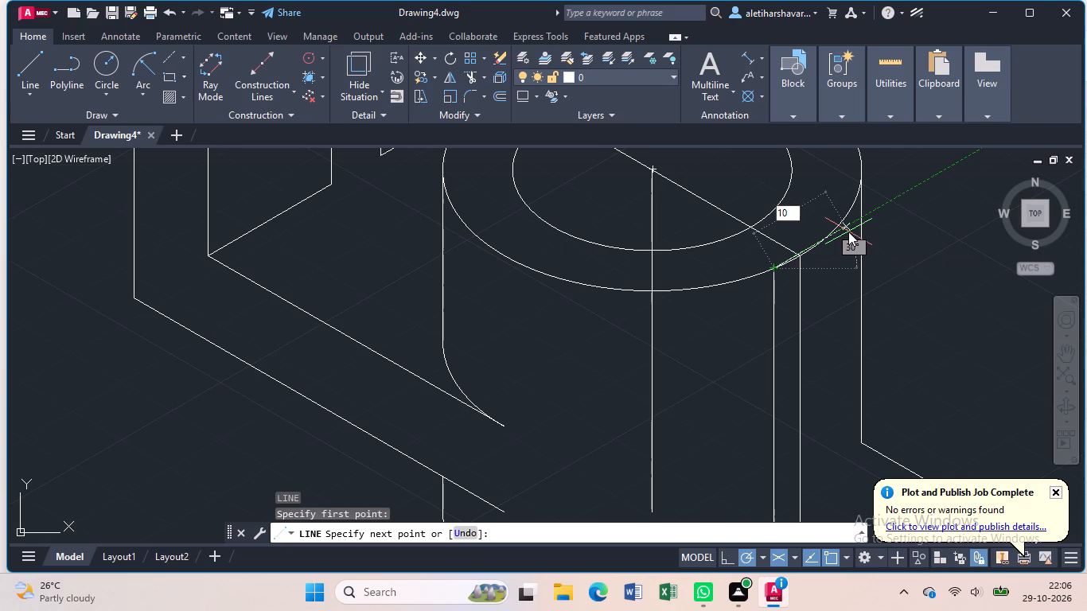
pyautogui.press('Return')
pyautogui.scroll(-1, 847, 267)
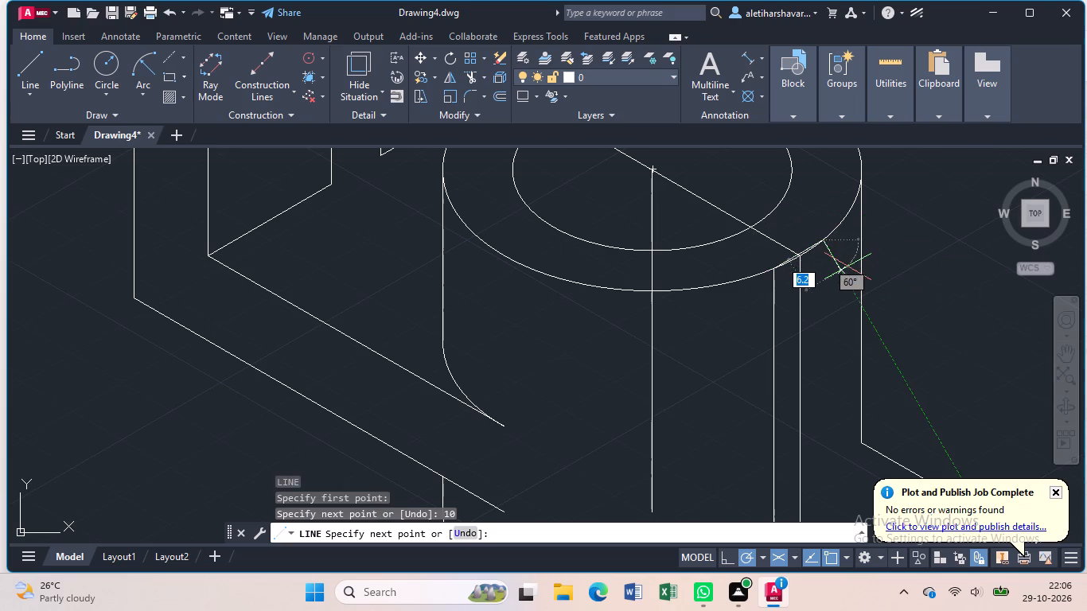
pyautogui.scroll(-1, 847, 267)
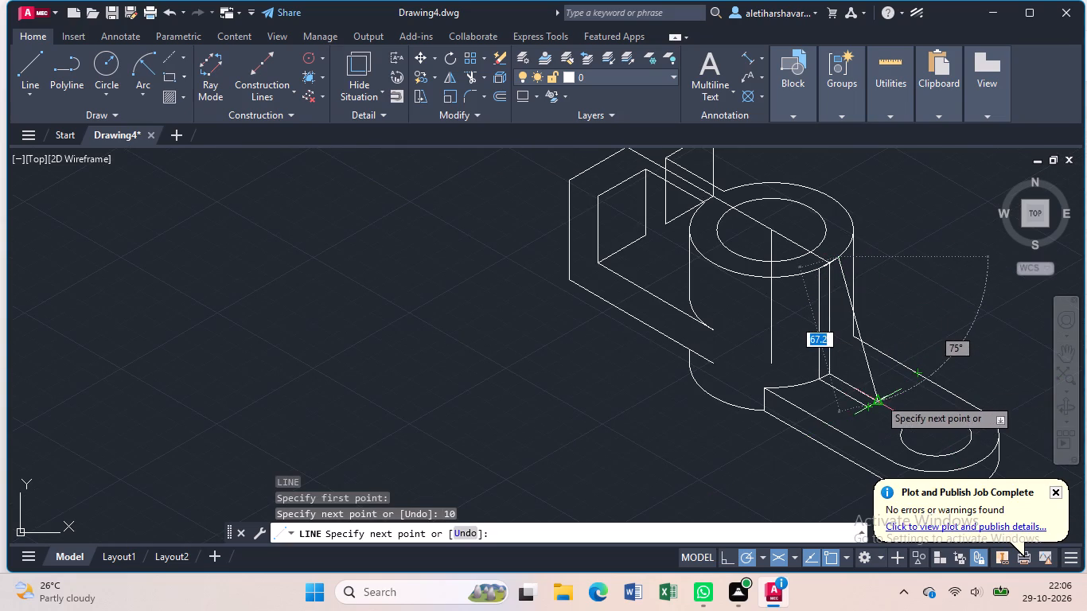
pyautogui.scroll(3, 886, 391)
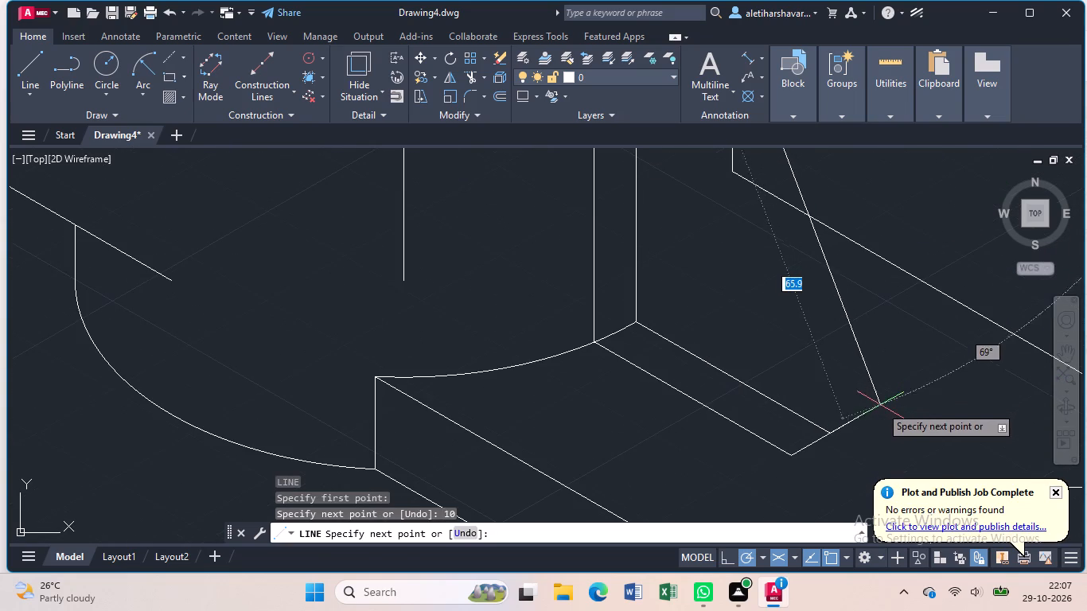
pyautogui.click(869, 414)
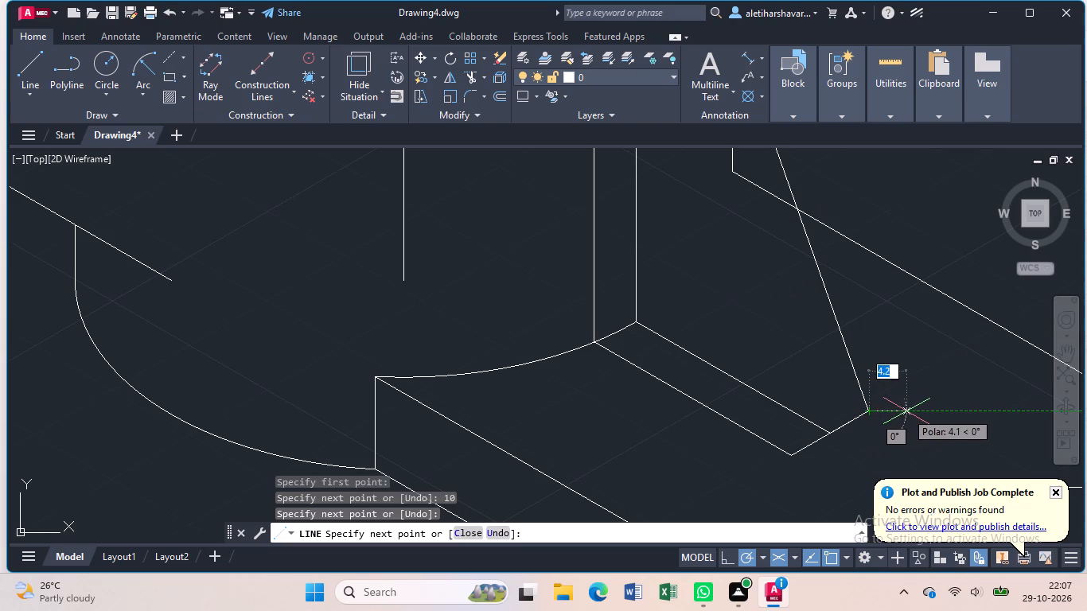
pyautogui.press('Escape')
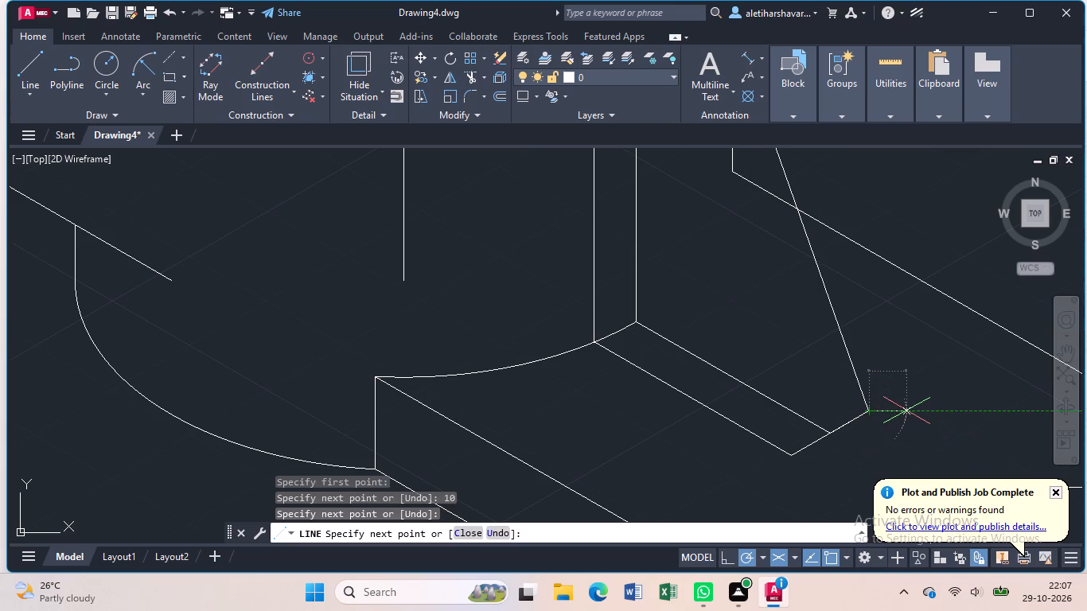
pyautogui.scroll(-2, 813, 409)
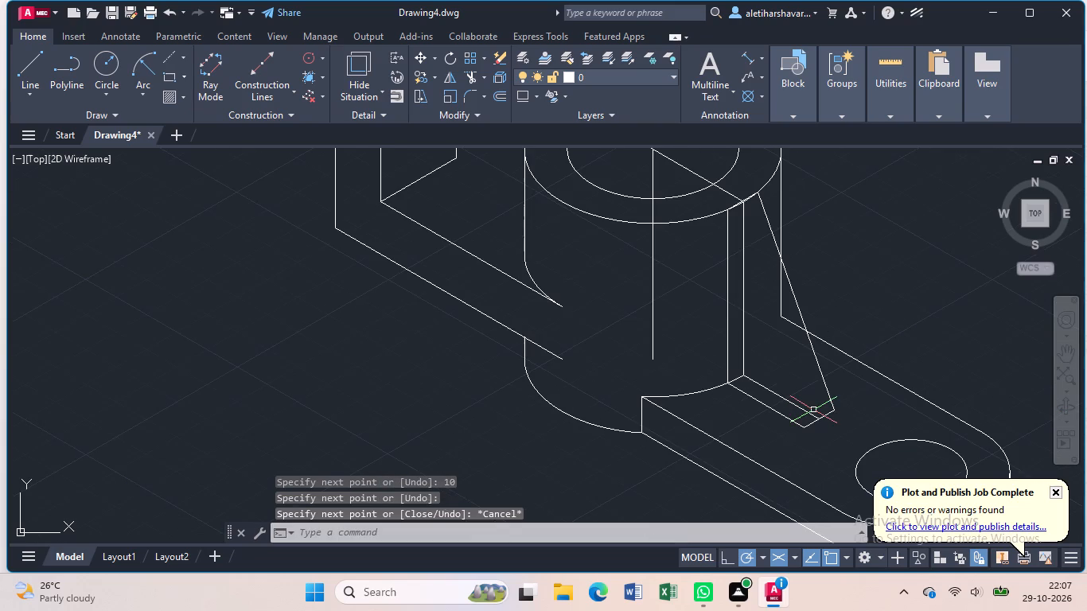
# Draw the rib's near sloping edge from the near vertical line's top at the cylinder rim to the near corner of the rib's base end.
pyautogui.press('l')
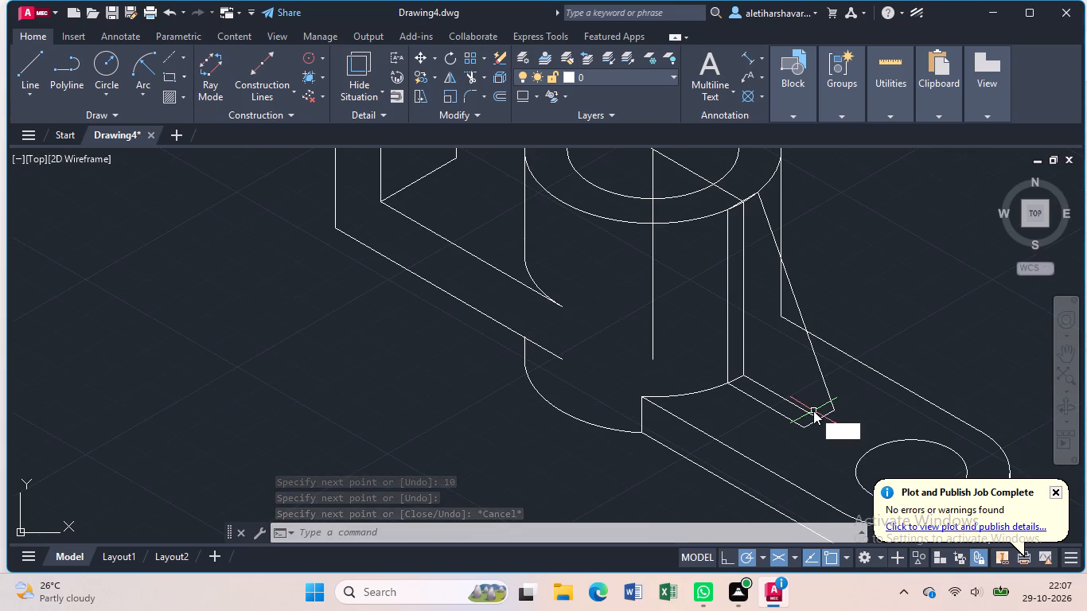
pyautogui.press('Return')
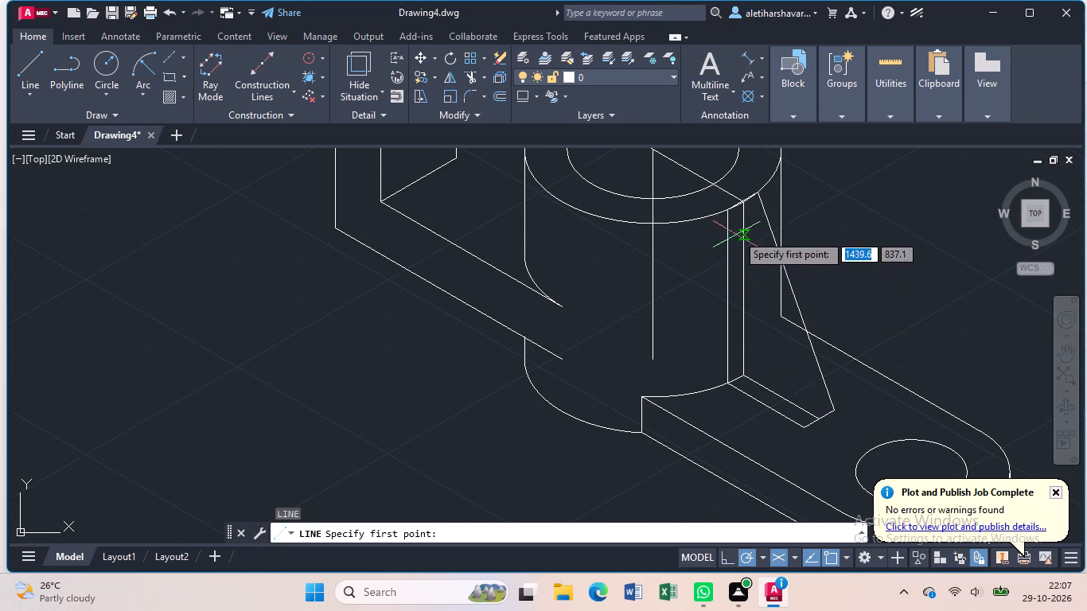
pyautogui.click(727, 208)
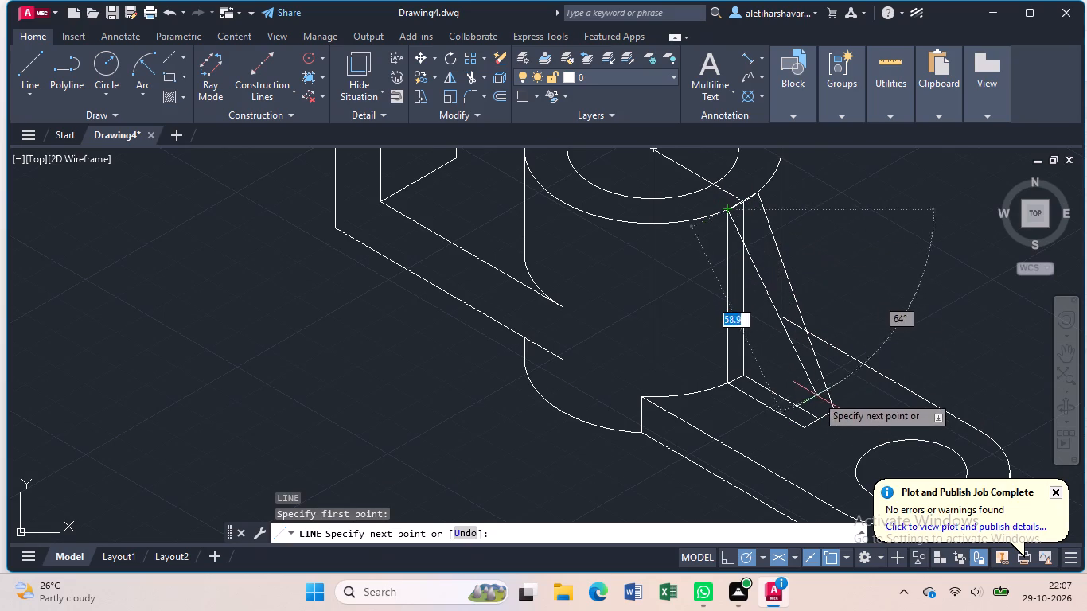
pyautogui.click(807, 430)
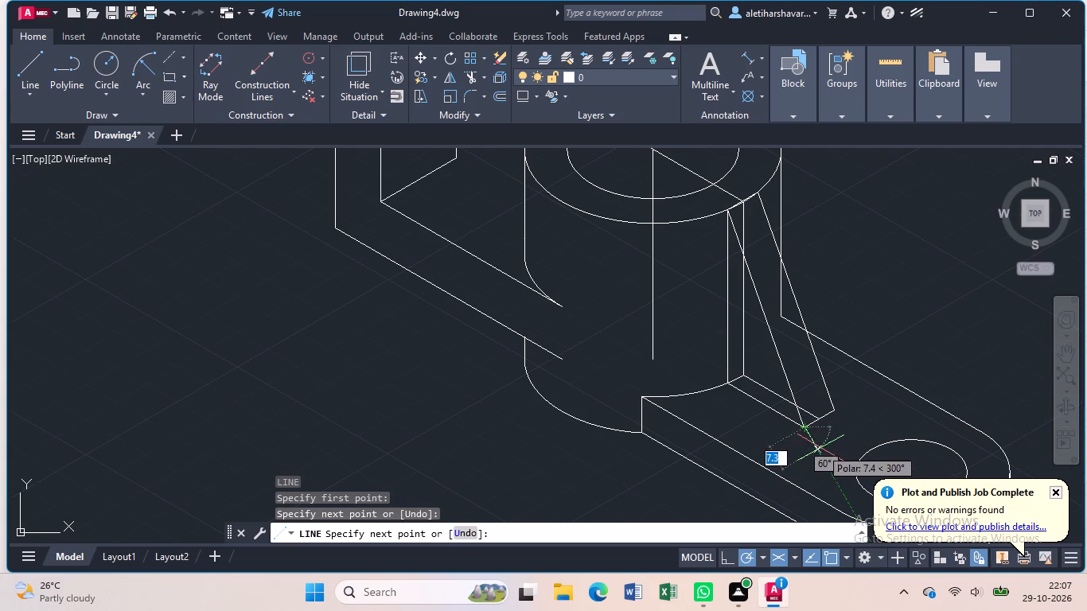
pyautogui.press('Escape')
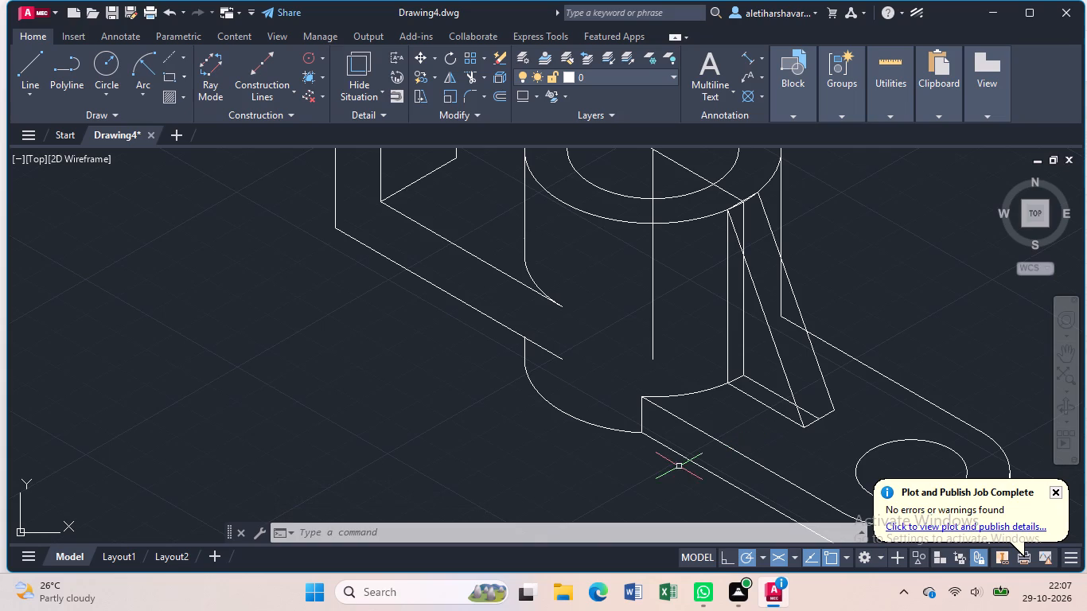
# Delete the two overlapping vertical construction lines running down from the centre of the cylinder's top.
pyautogui.click(653, 341)
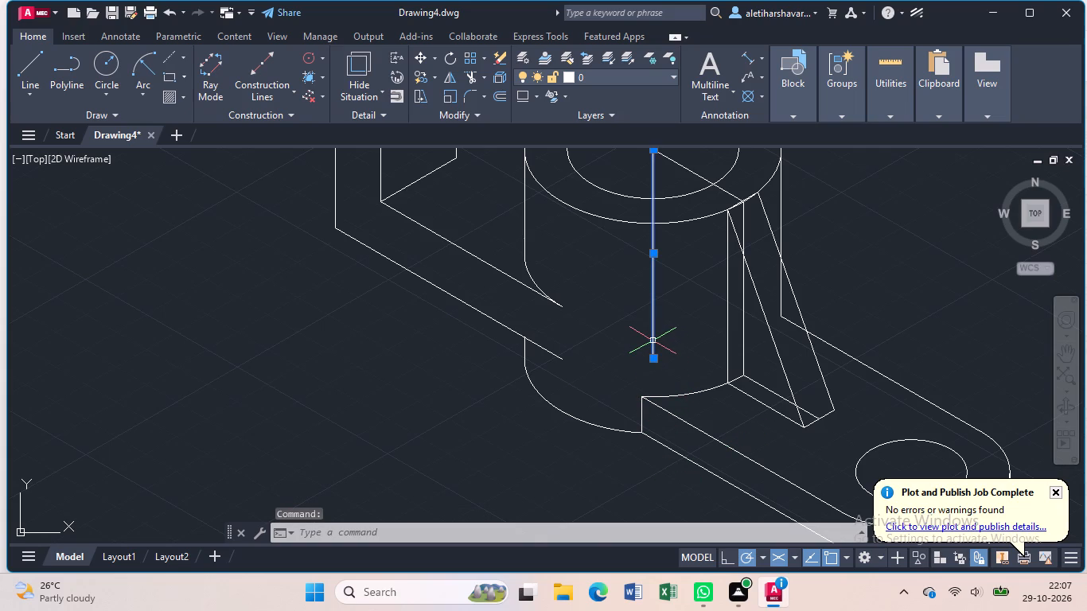
pyautogui.press('Delete')
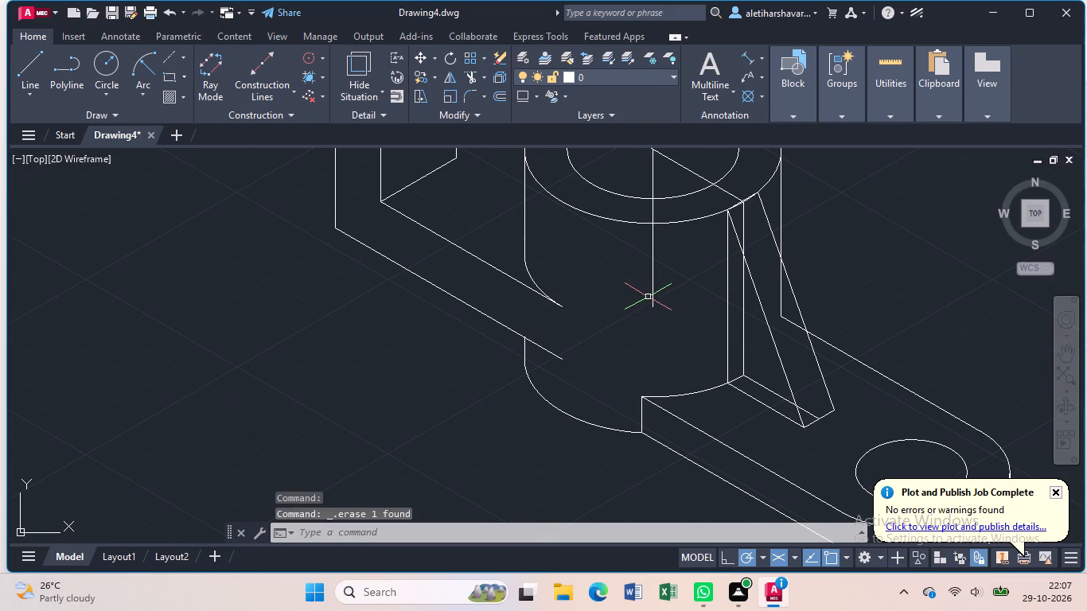
pyautogui.click(653, 304)
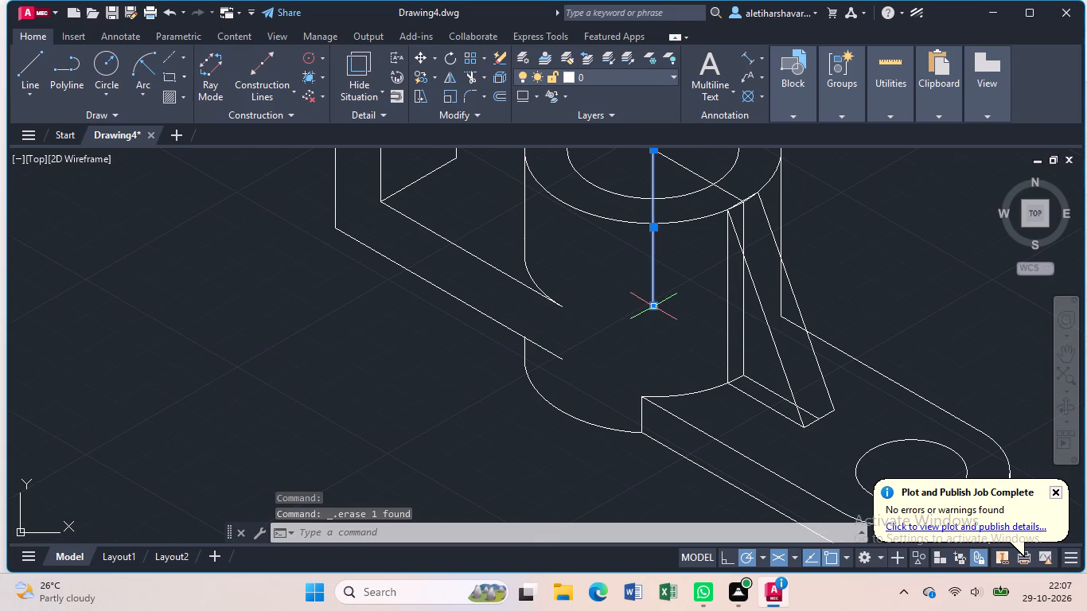
pyautogui.press('Delete')
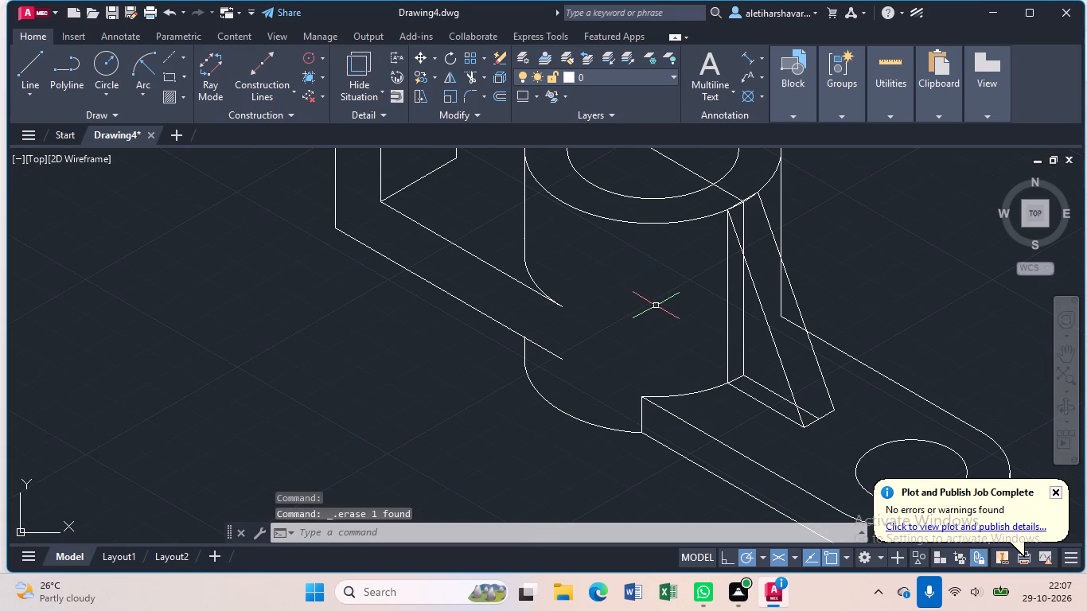
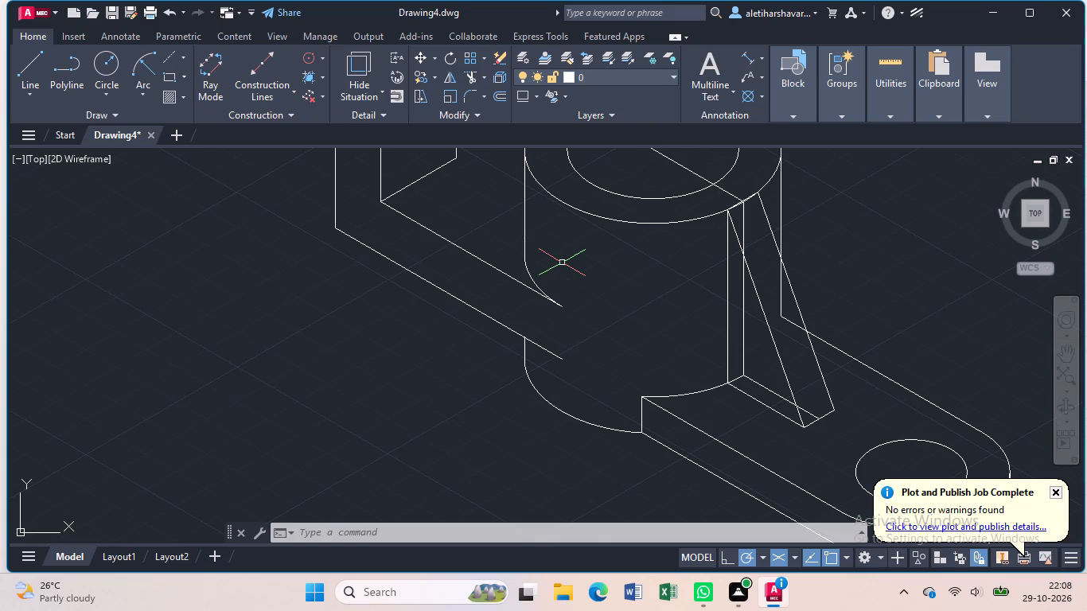
# Delete the vertical construction line behind the rib, running from the cylinder's top rim down to the base plate.
pyautogui.scroll(-1, 643, 309)
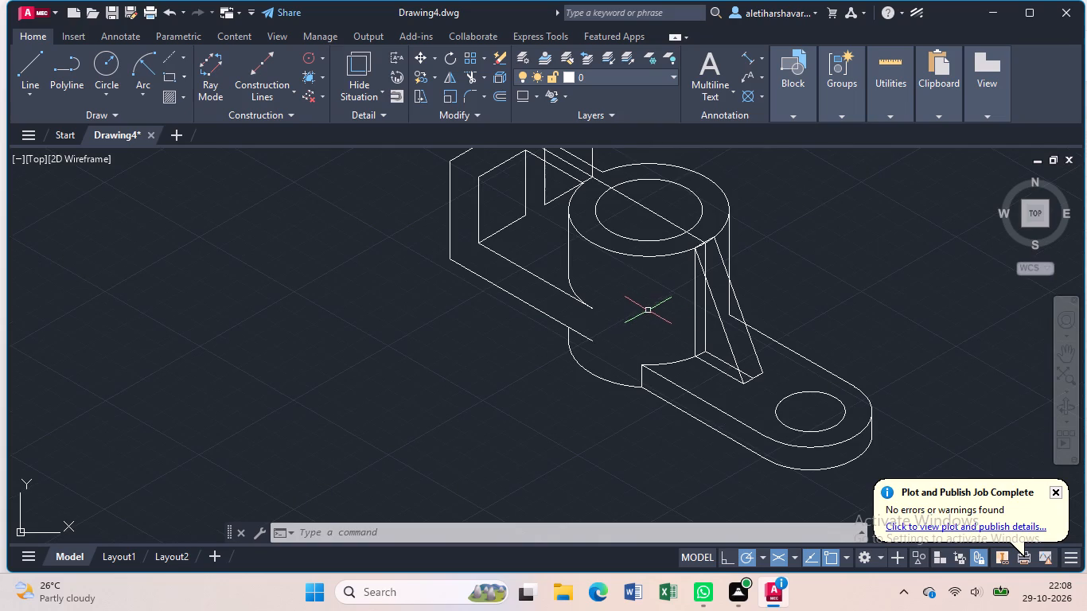
pyautogui.scroll(1, 702, 314)
pyautogui.click(707, 320)
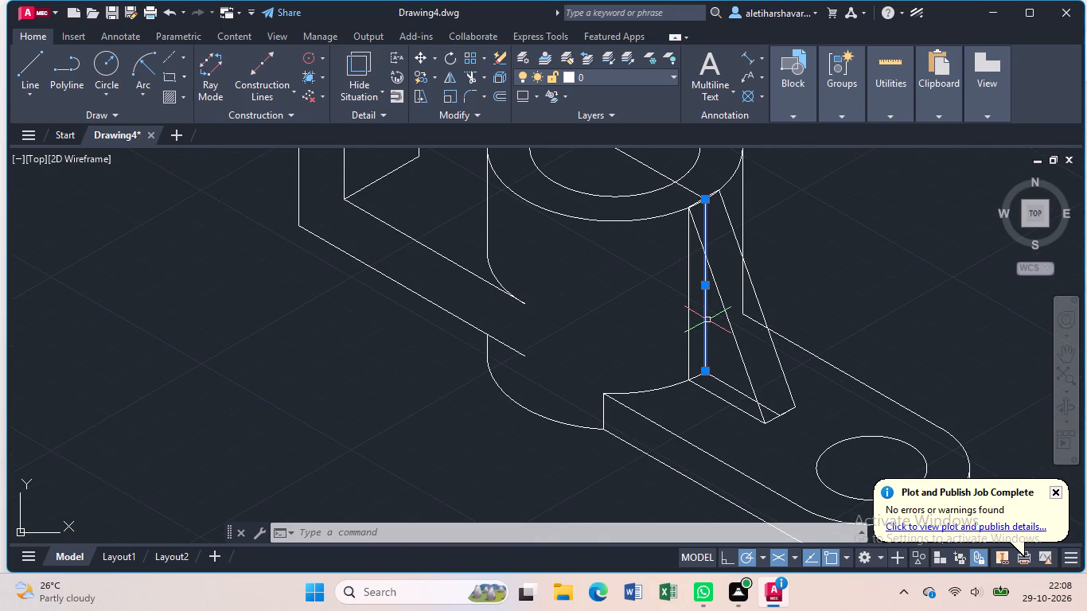
pyautogui.press('Delete')
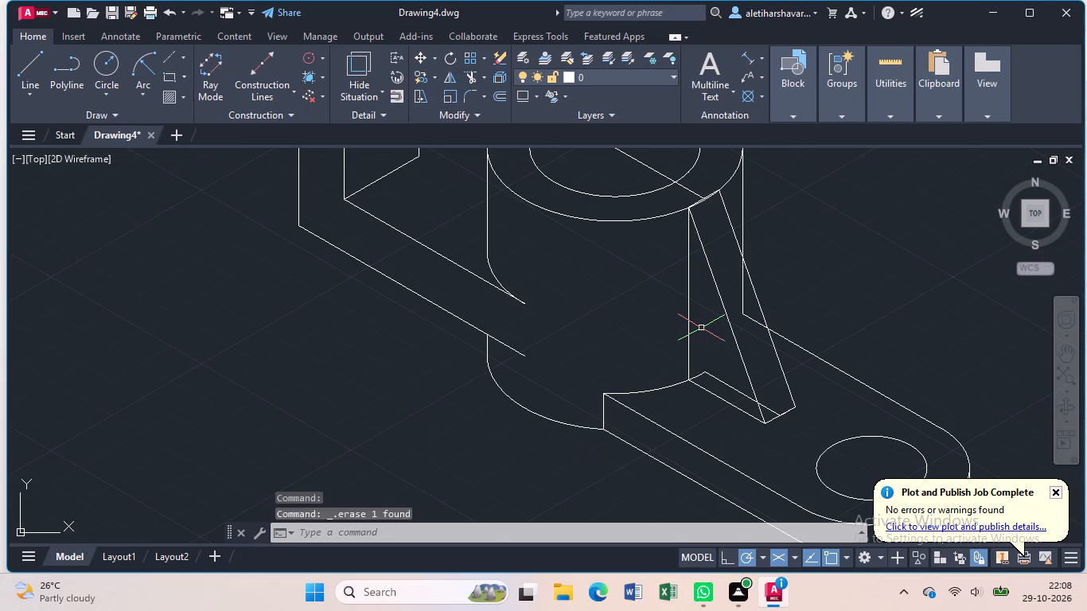
# Trim the hidden lines behind the rib: its far base lines, the cylinder's side edge and the base plate's back edge.
pyautogui.write('tr')
pyautogui.press('Return')
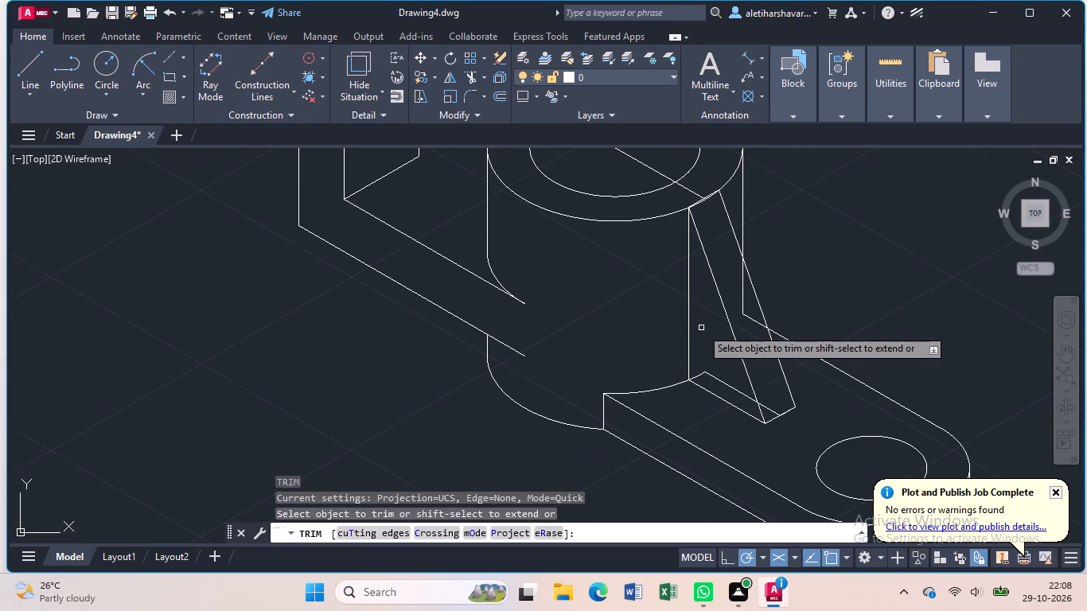
pyautogui.click(699, 378)
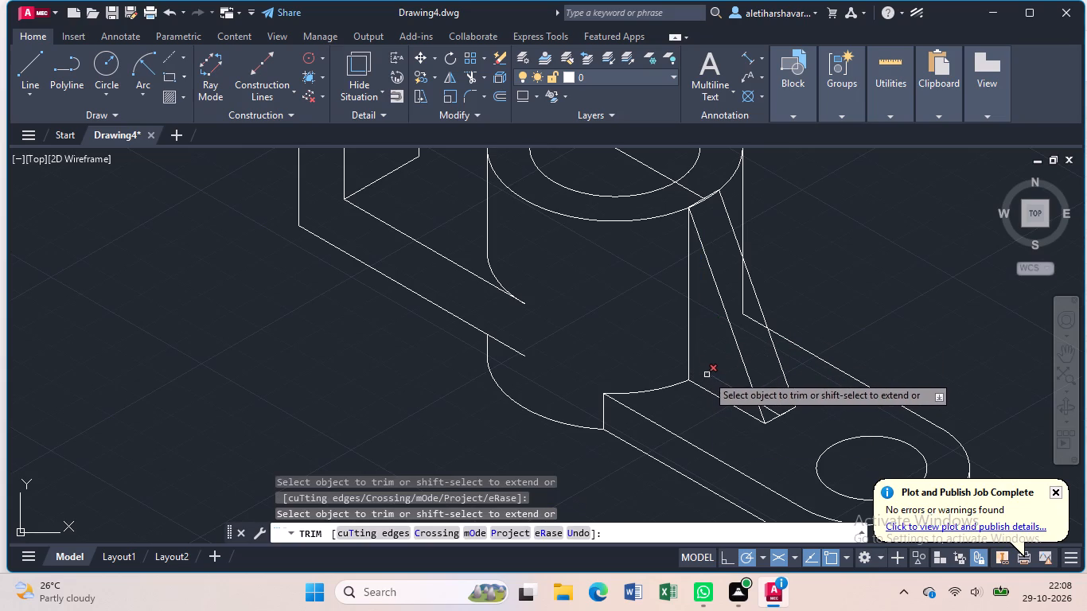
pyautogui.moveTo(707, 374); pyautogui.dragTo(745, 383)
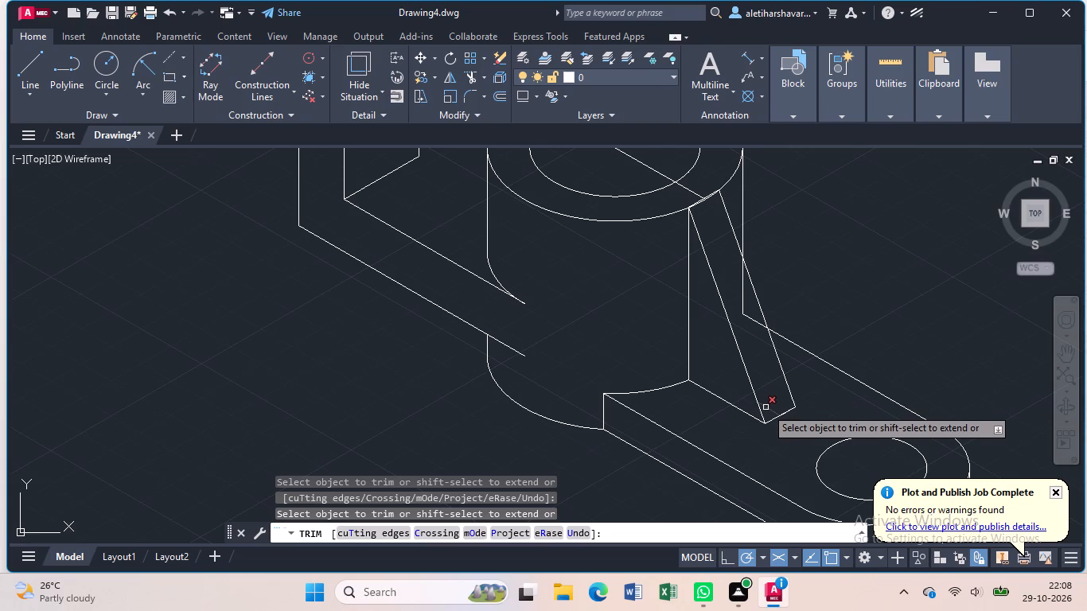
pyautogui.click(766, 407)
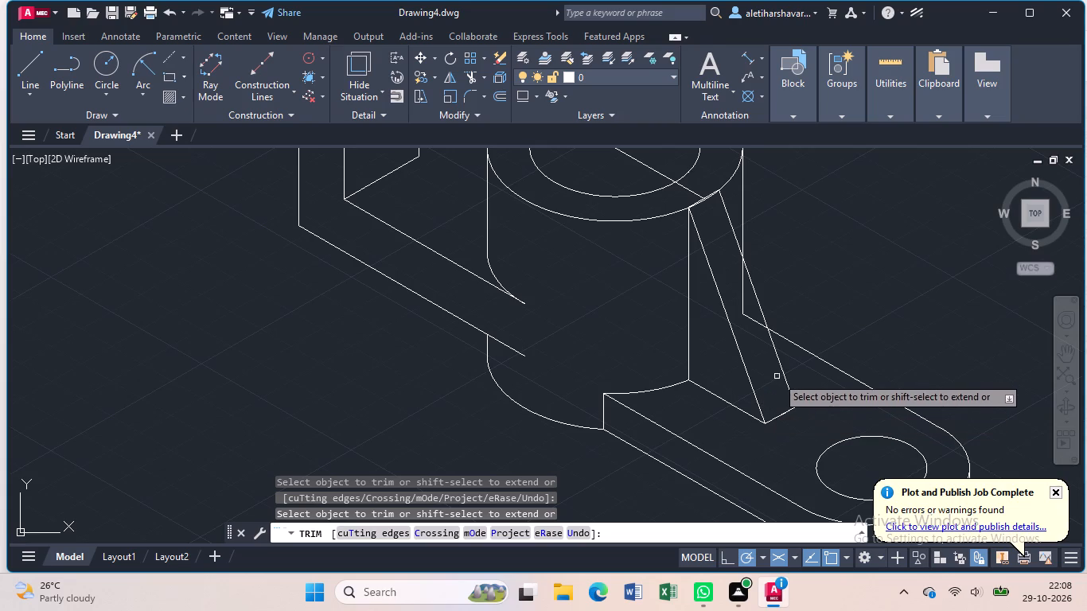
pyautogui.click(743, 304)
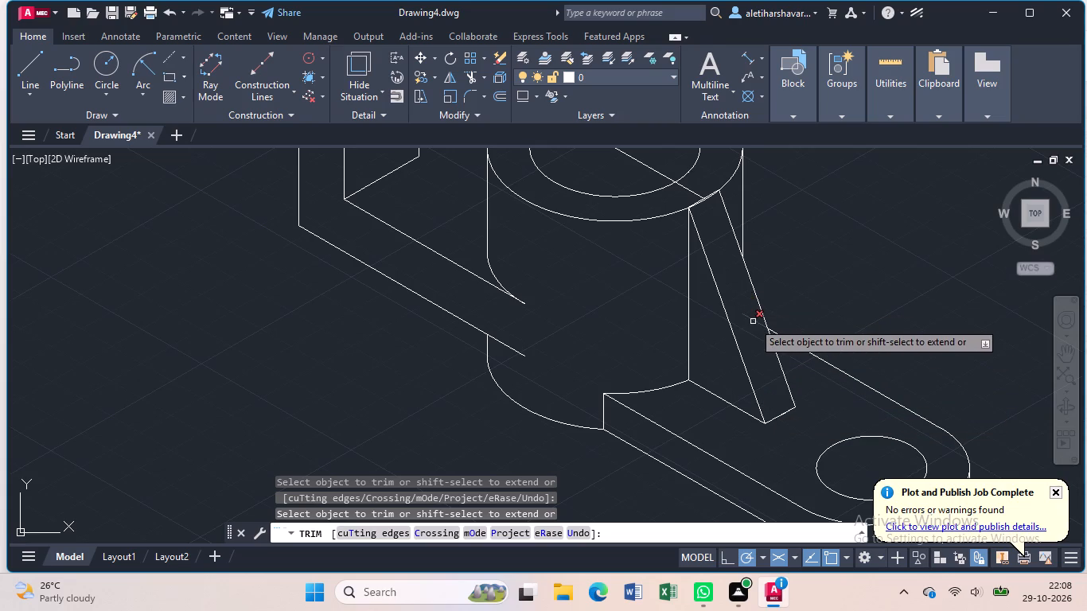
pyautogui.click(753, 321)
# Trim away the rib's short straight top edge inside the cylinder's outer top rim, leaving the rim's curve.
pyautogui.scroll(-1, 888, 275)
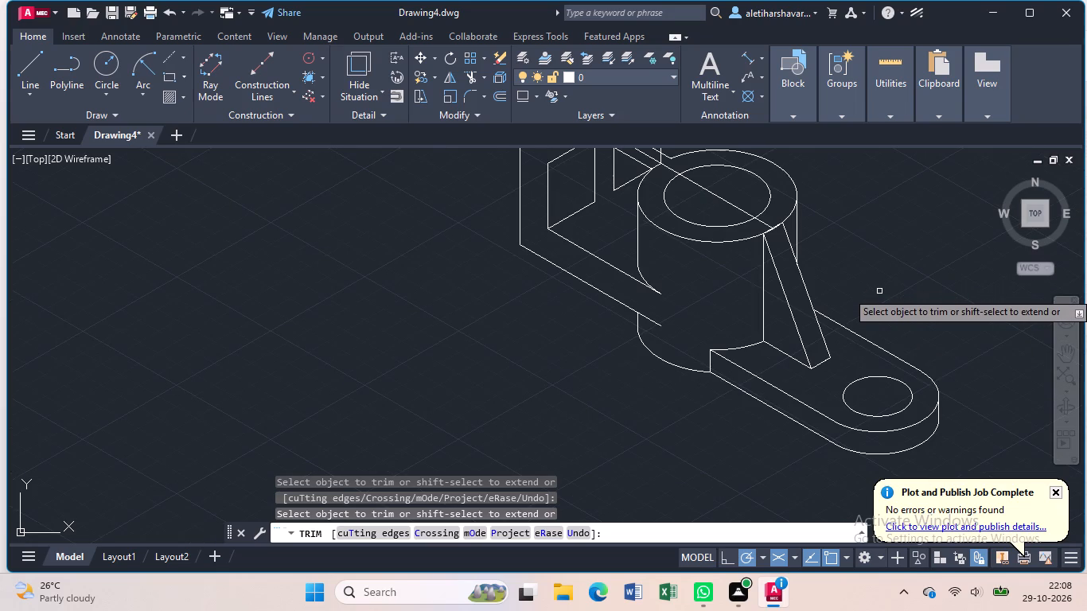
pyautogui.scroll(2, 748, 224)
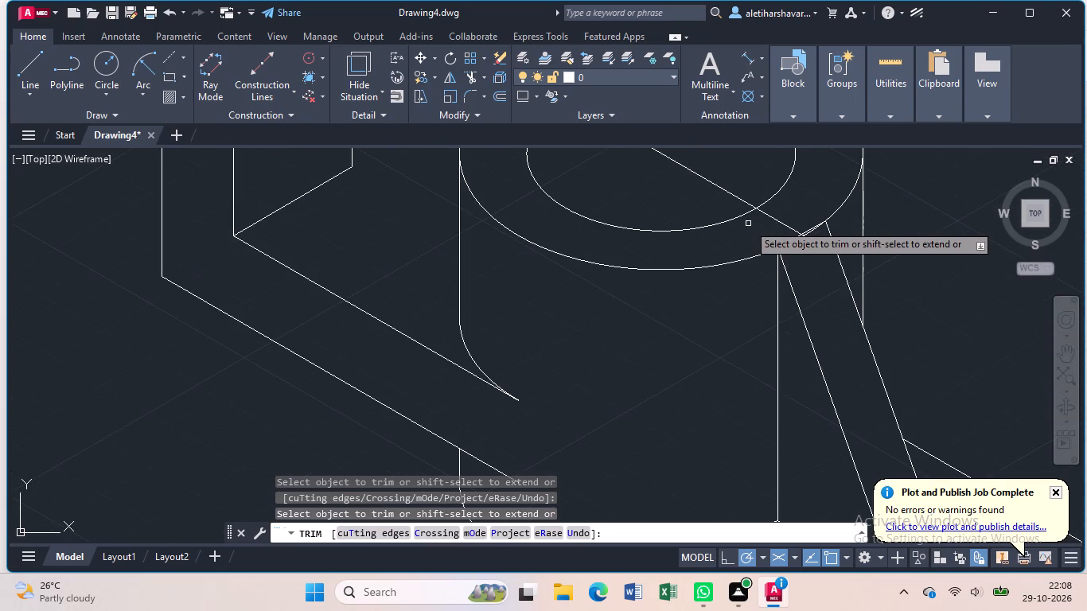
pyautogui.scroll(3, 749, 224)
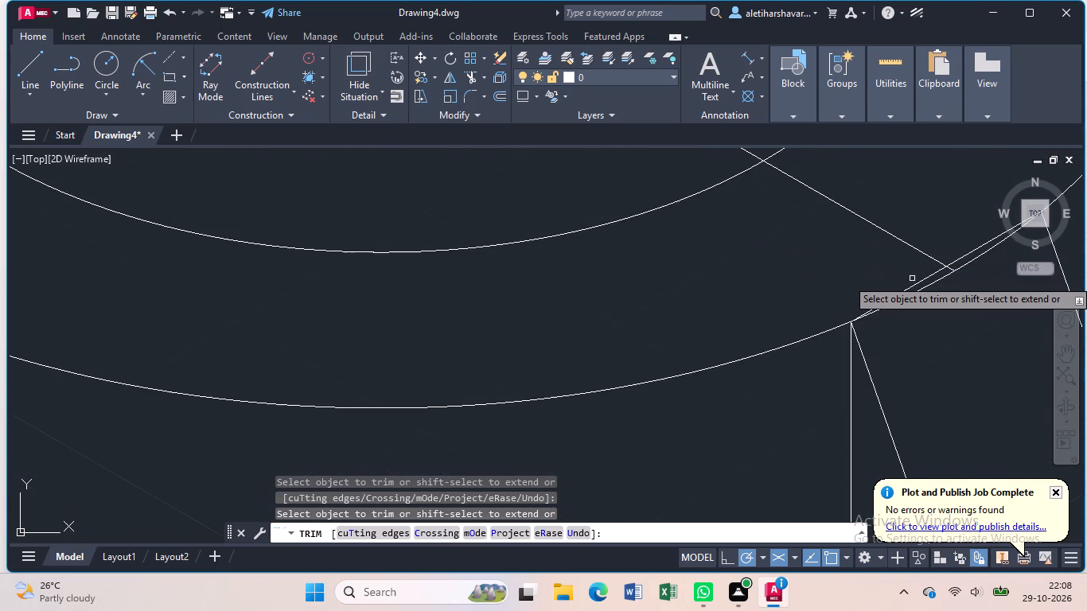
pyautogui.click(923, 277)
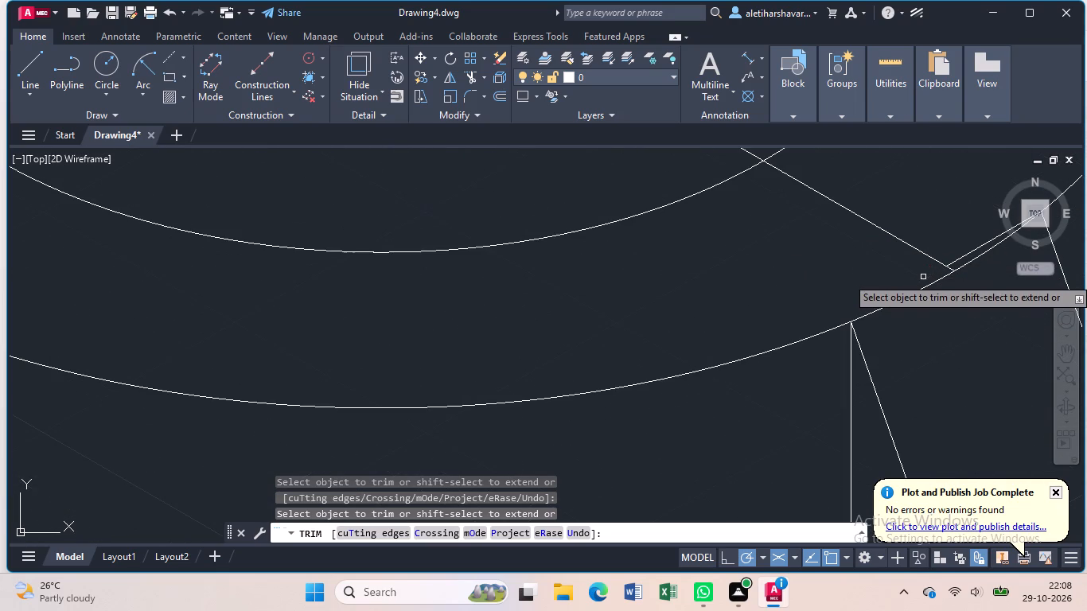
pyautogui.click(967, 254)
# Trim away the diagonal centre line crossing the cylinder's top face and hole.
pyautogui.scroll(-4, 967, 254)
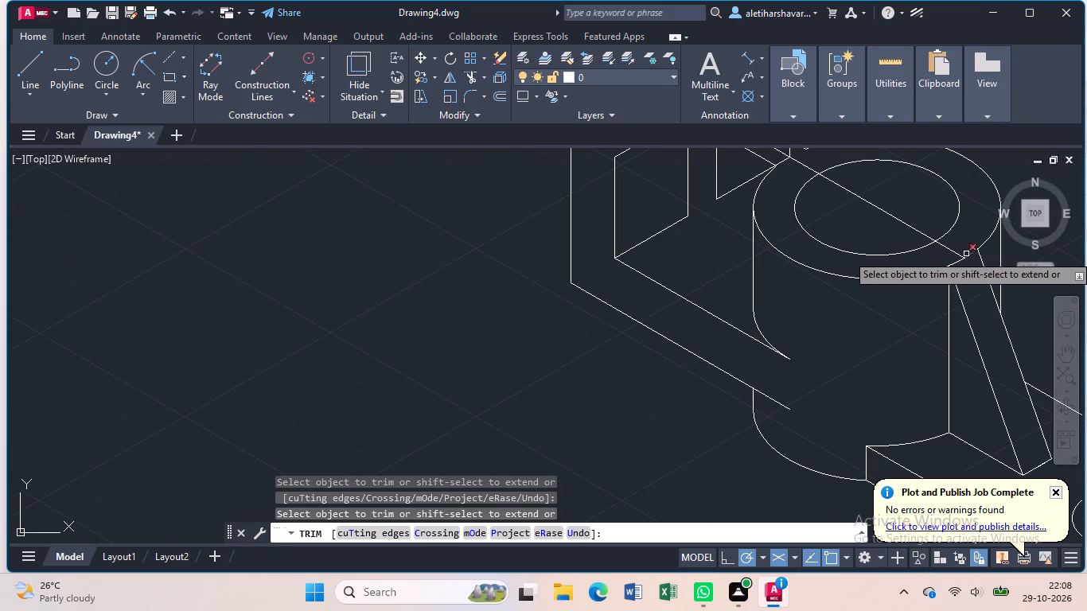
pyautogui.moveTo(929, 261); pyautogui.dragTo(903, 276, button='middle')
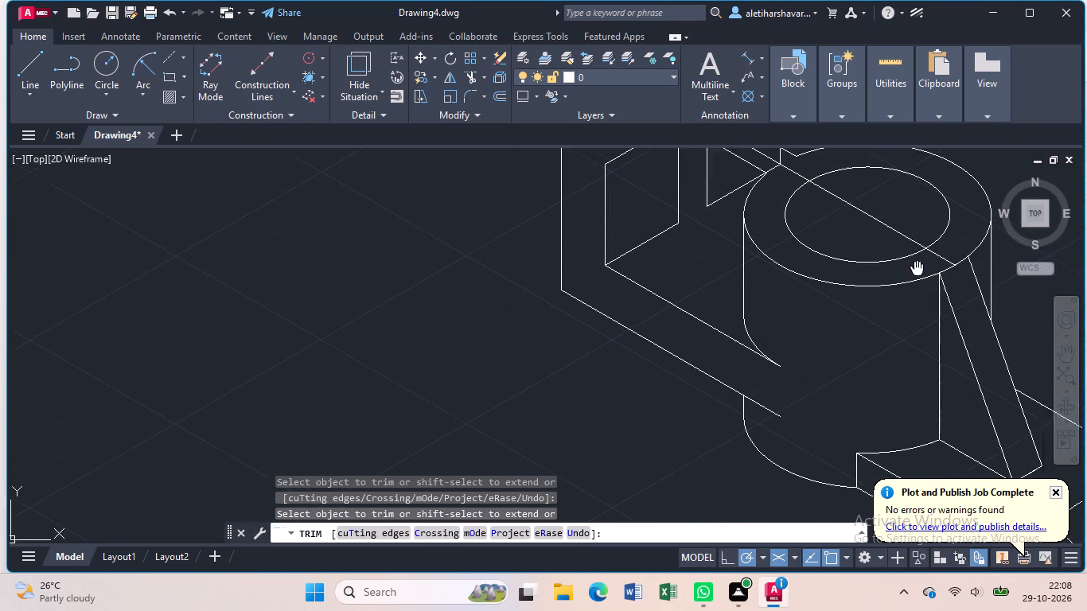
pyautogui.moveTo(903, 276); pyautogui.dragTo(819, 313, button='middle')
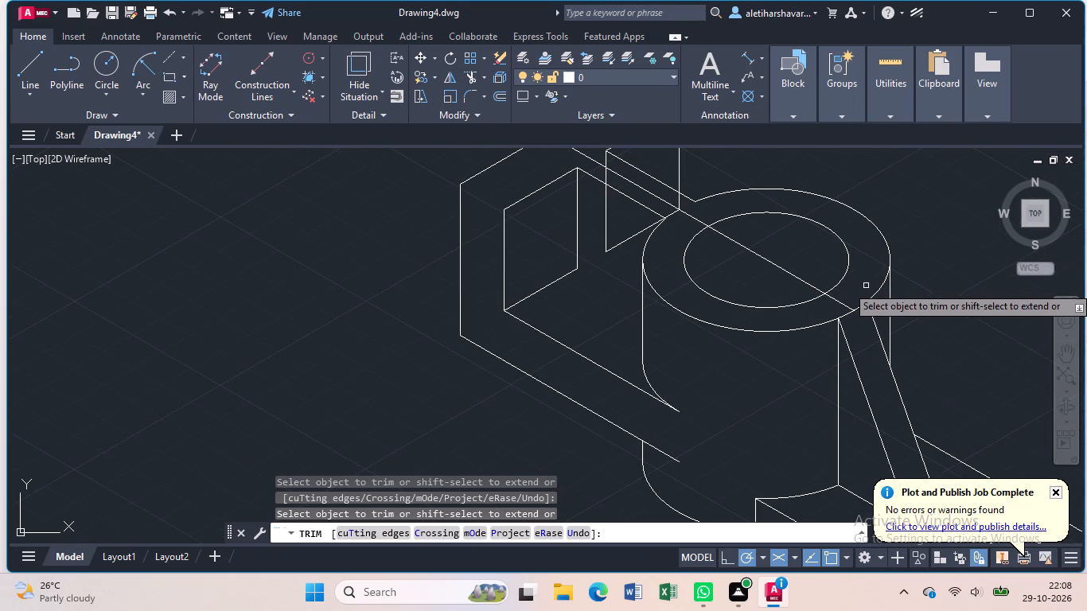
pyautogui.click(861, 287)
pyautogui.click(827, 307)
pyautogui.click(819, 250)
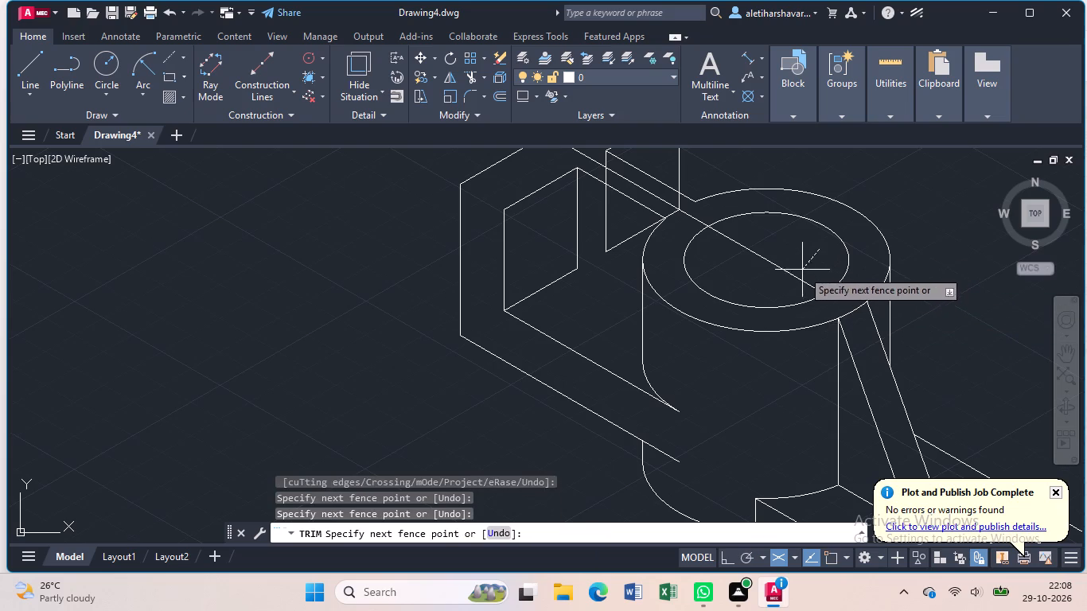
pyautogui.click(785, 283)
pyautogui.click(773, 240)
pyautogui.click(738, 261)
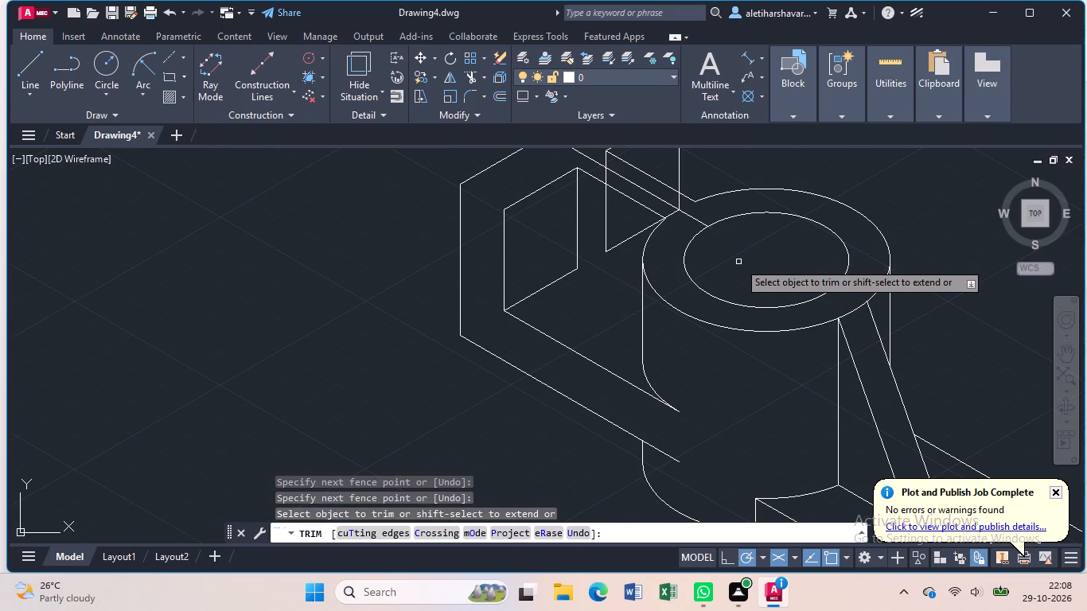
pyautogui.click(707, 212)
pyautogui.click(683, 227)
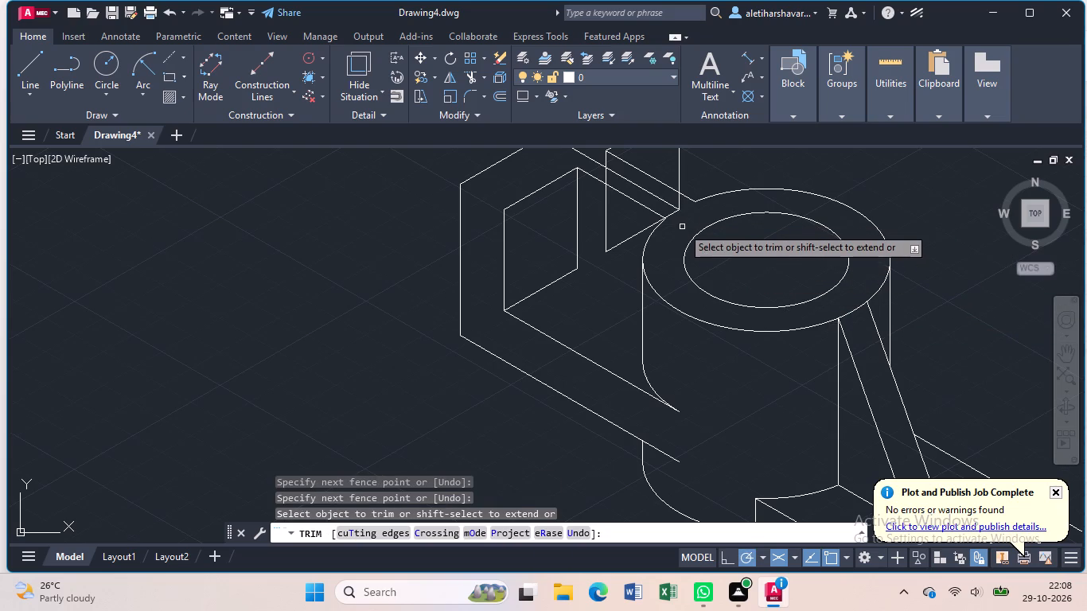
# Trim the leftover diagonal line across the upright slotted part and the short vertical stub beside the cylinder's top rim.
pyautogui.scroll(-1, 681, 228)
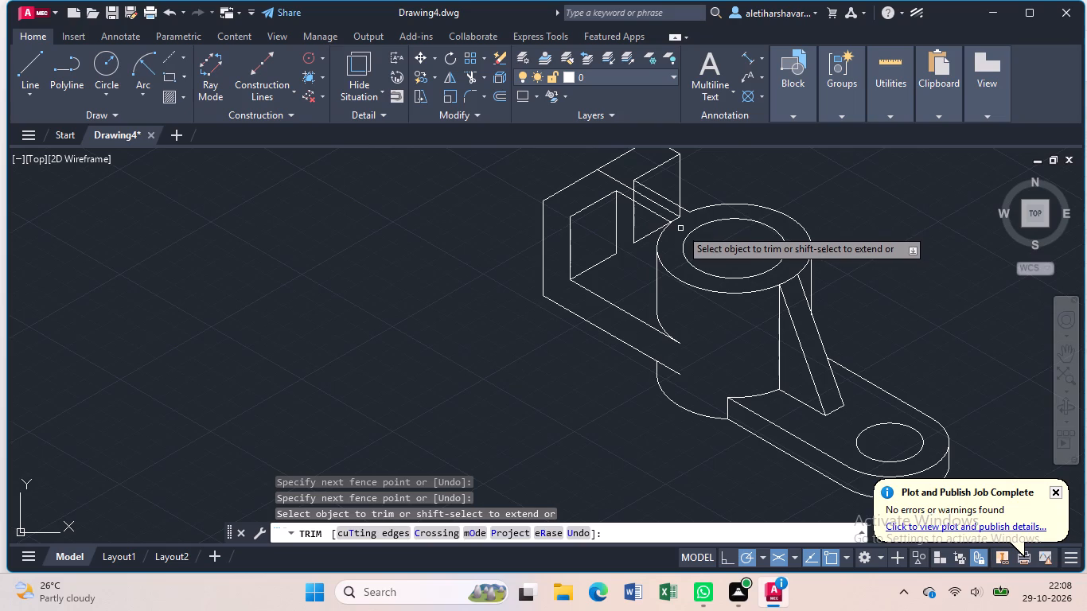
pyautogui.moveTo(680, 228); pyautogui.dragTo(693, 323, button='middle')
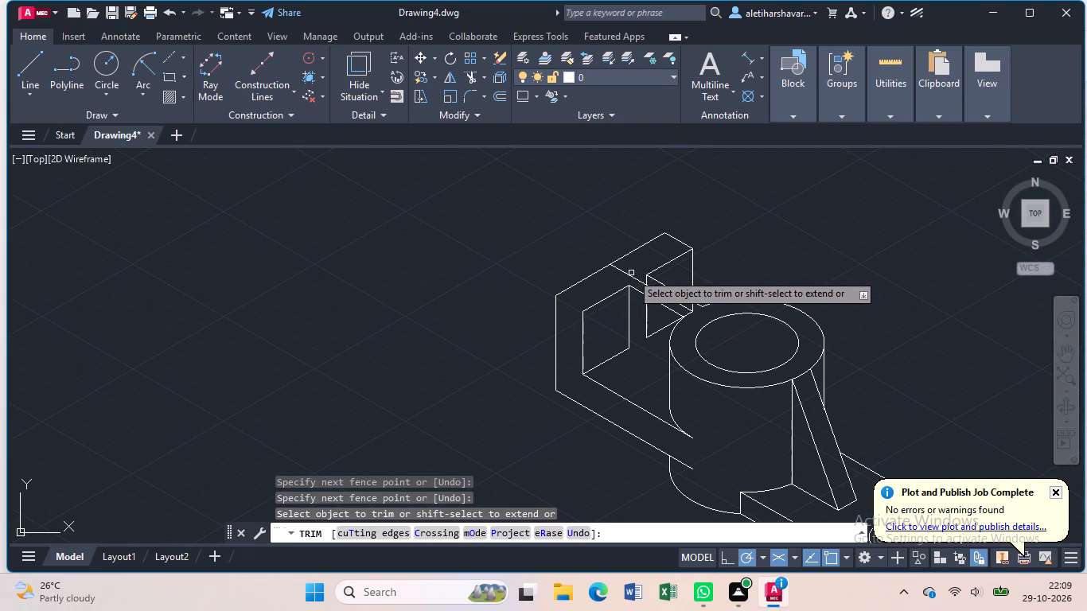
pyautogui.click(629, 274)
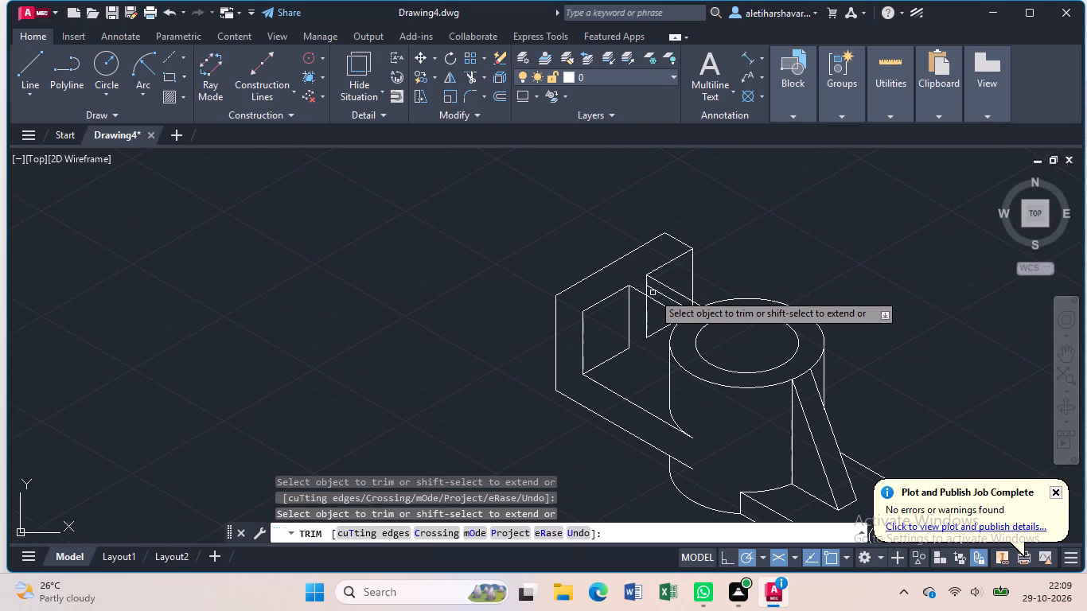
pyautogui.click(656, 291)
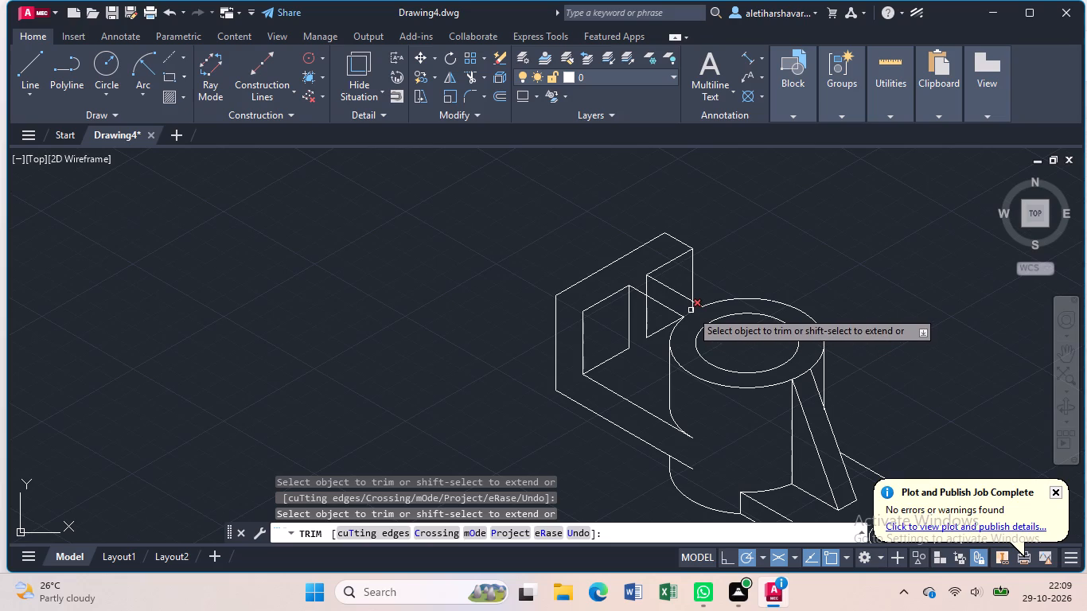
pyautogui.click(691, 309)
pyautogui.click(691, 308)
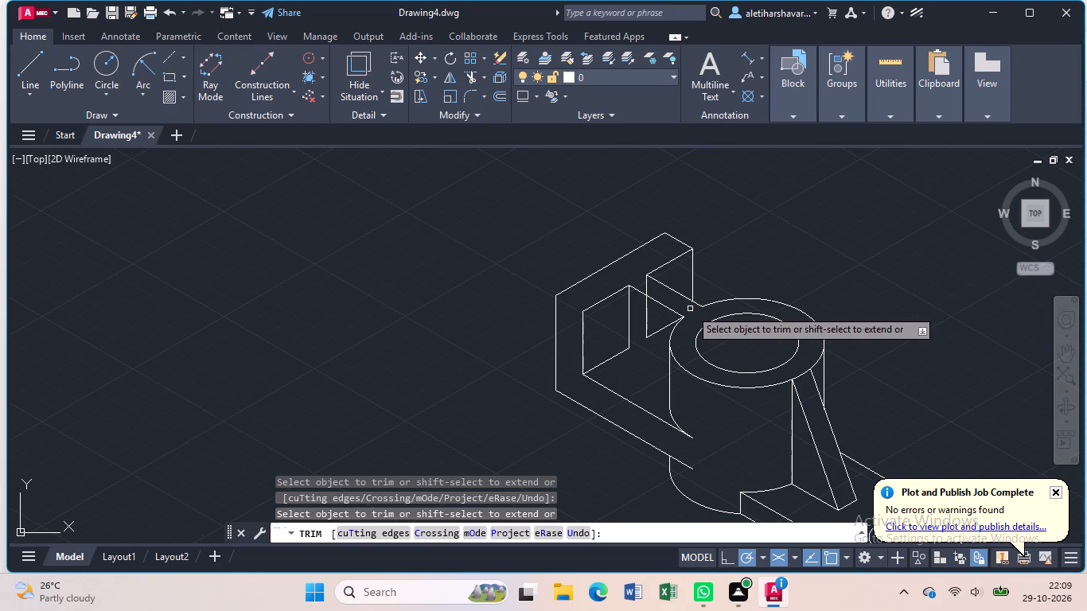
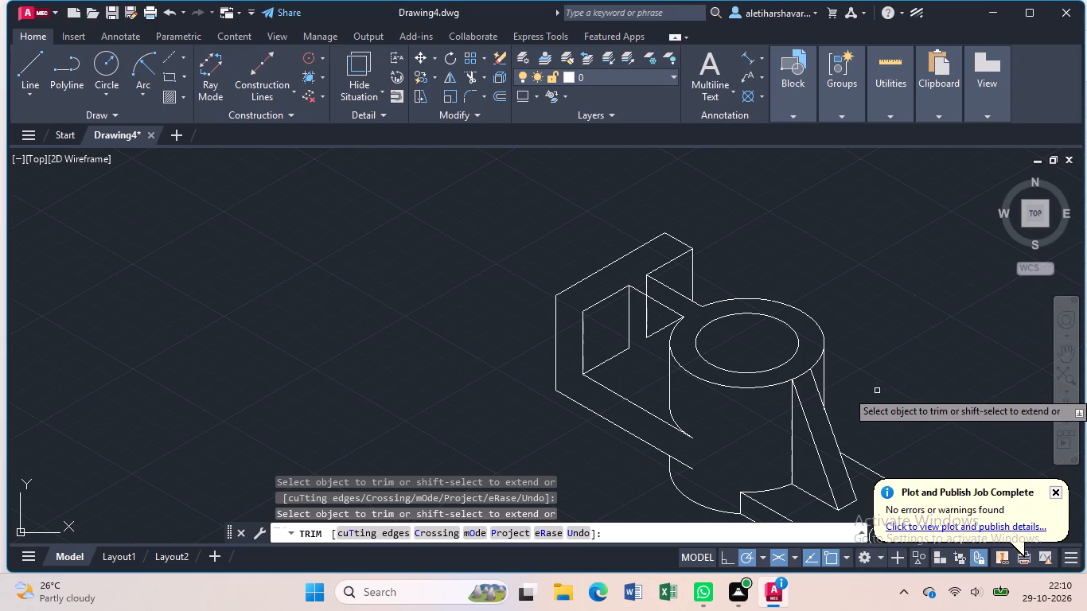
# Draw a line from the slot's inner bottom corner past the cylinder's side edge, parallel to the slot's front bottom edge.
pyautogui.moveTo(877, 391); pyautogui.dragTo(700, 353, button='middle')
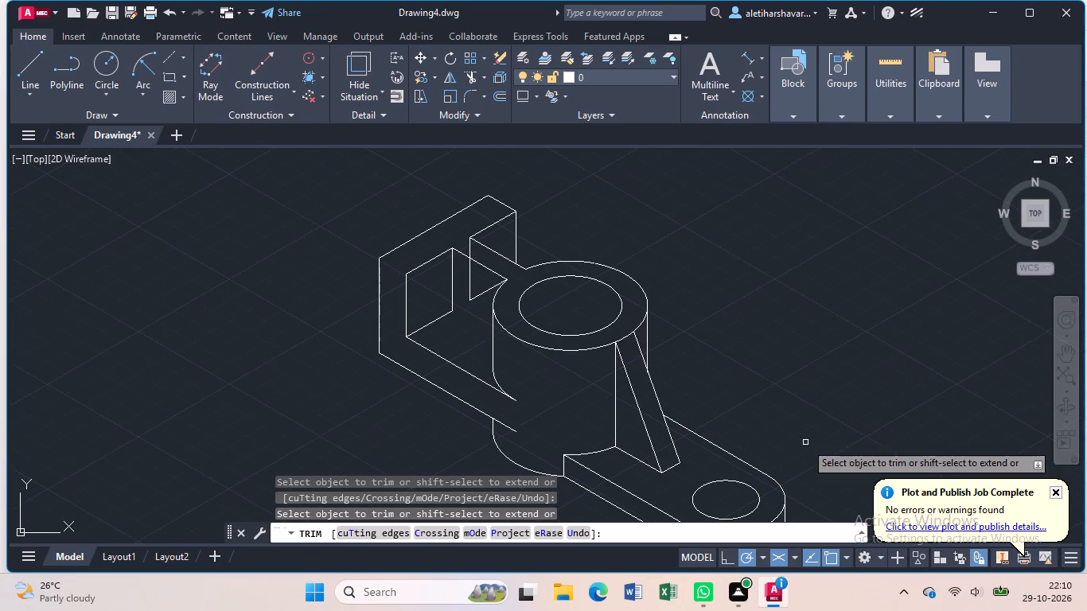
pyautogui.moveTo(805, 442); pyautogui.dragTo(725, 338, button='middle')
pyautogui.scroll(-1, 739, 361)
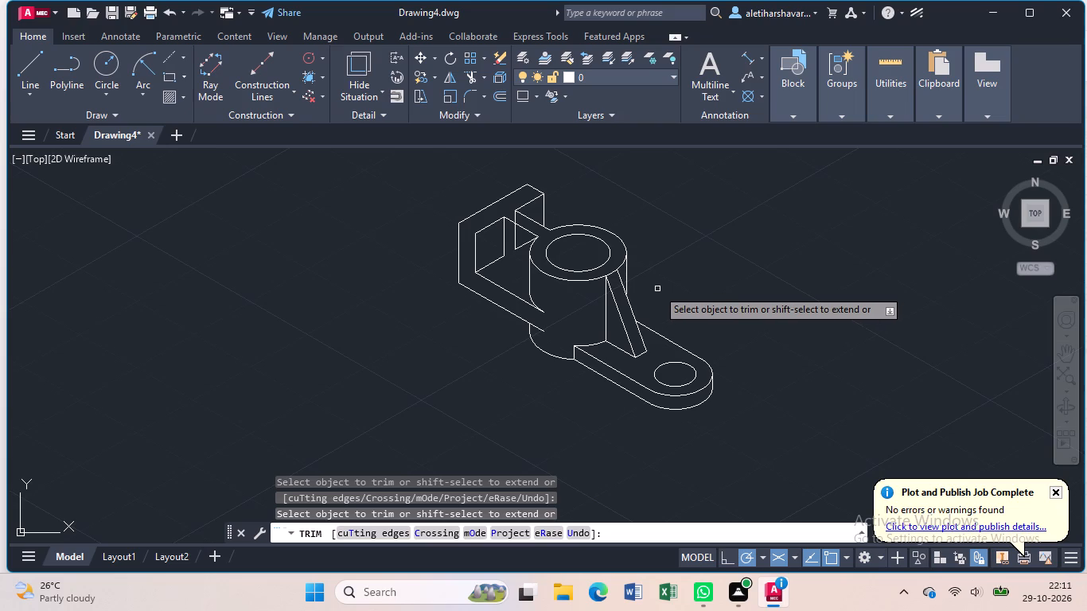
pyautogui.scroll(2, 506, 279)
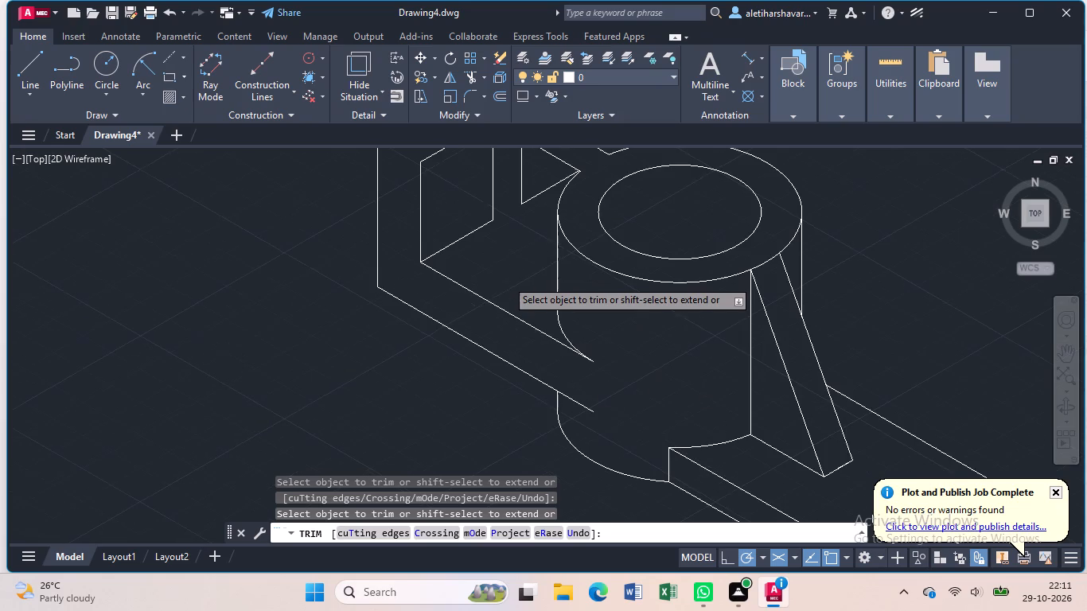
pyautogui.press('Escape')
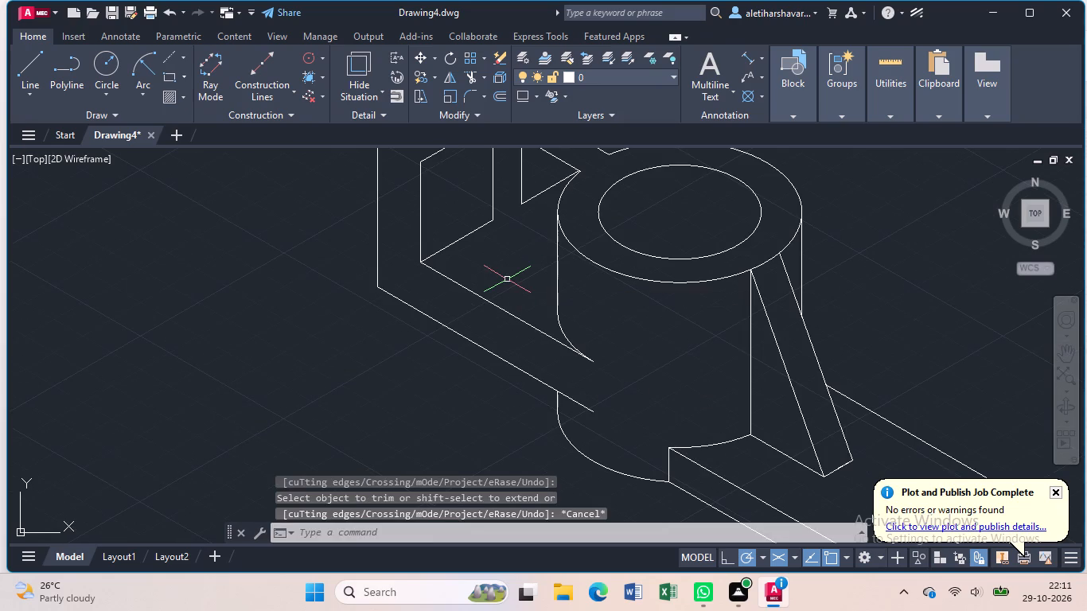
pyautogui.press('l')
pyautogui.press('Return')
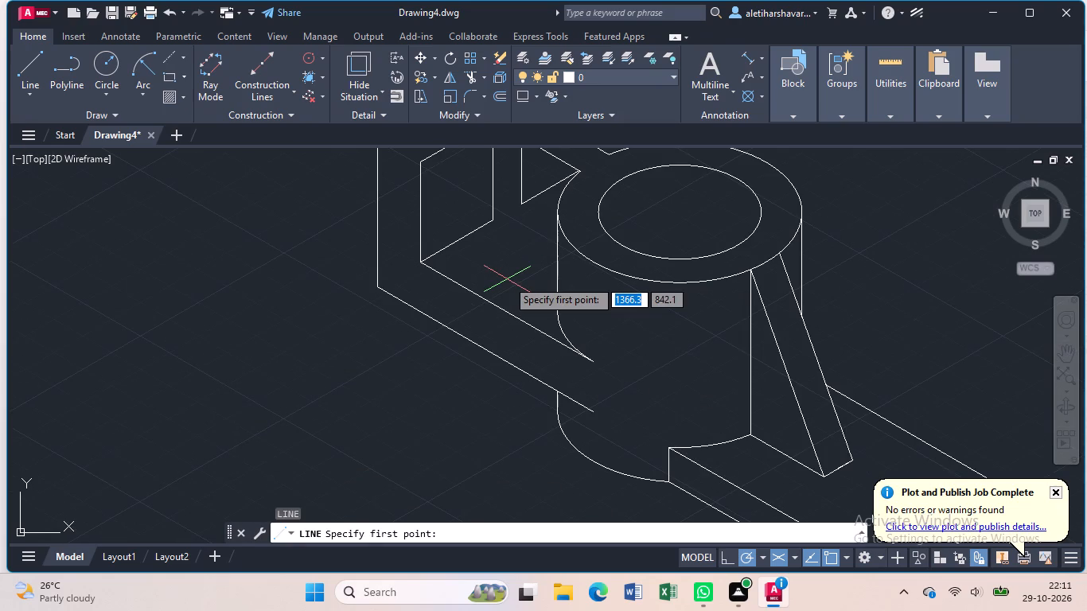
pyautogui.click(497, 224)
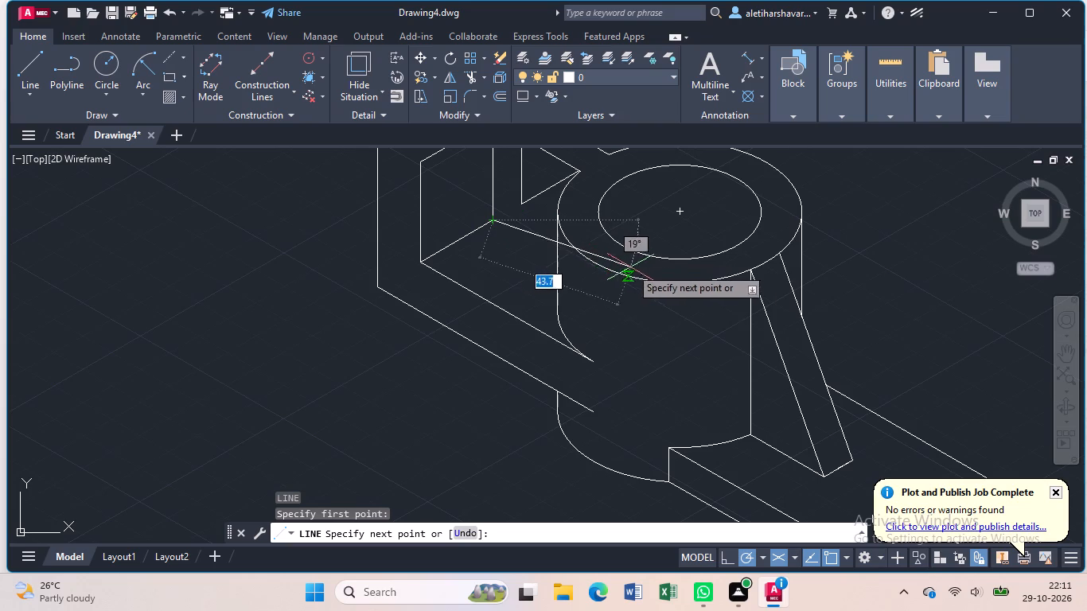
pyautogui.click(656, 313)
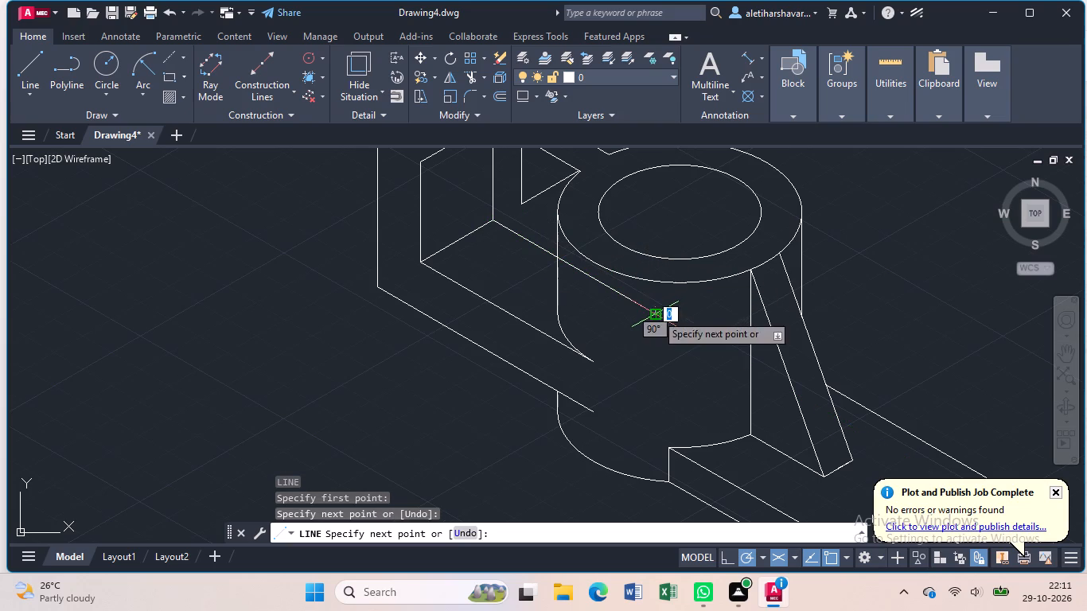
pyautogui.press('Escape')
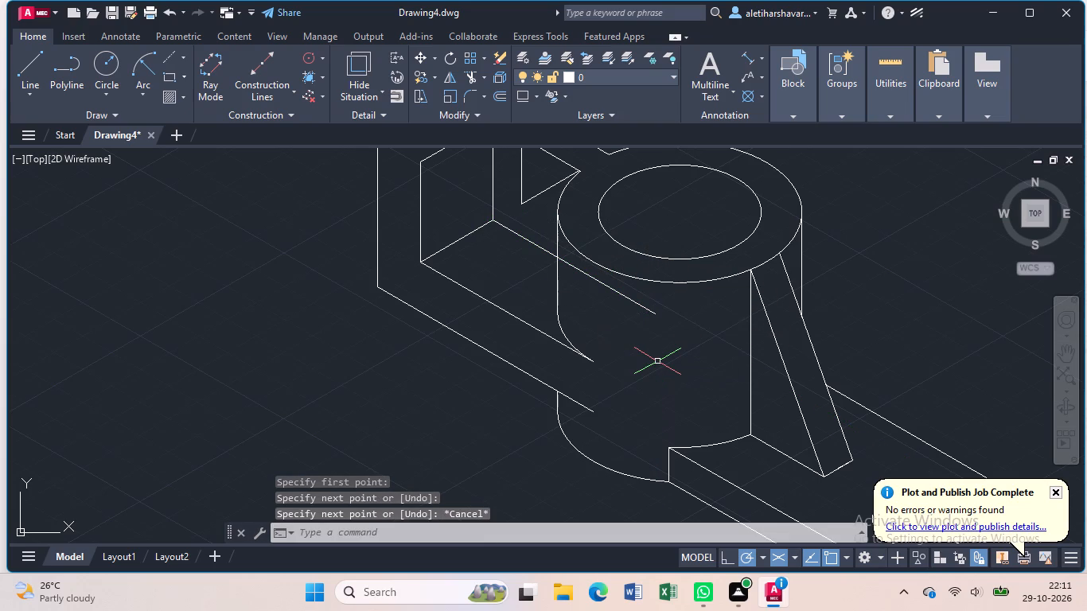
# Trim the new line's part inside the cylinder and the leftover vertical and slanted lines beside the cylinder's top rim.
pyautogui.write('tr')
pyautogui.press('Return')
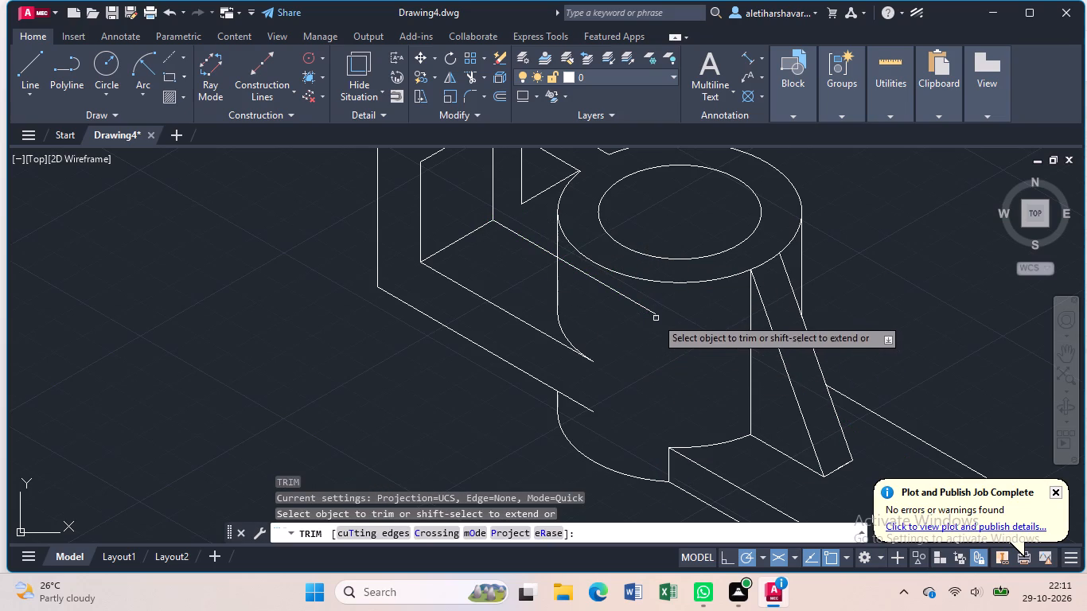
pyautogui.click(652, 311)
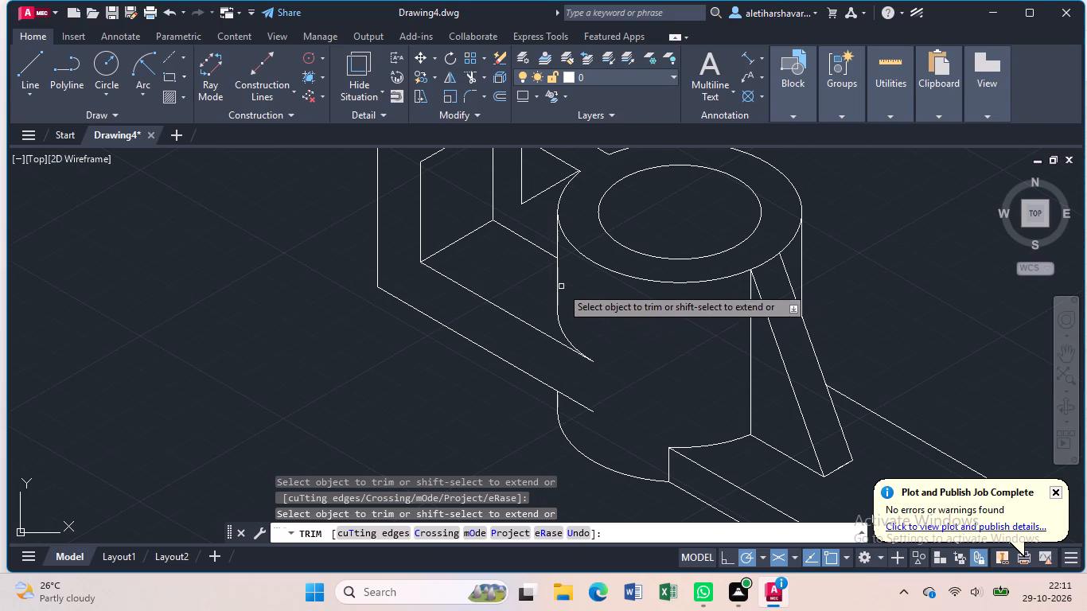
pyautogui.click(520, 184)
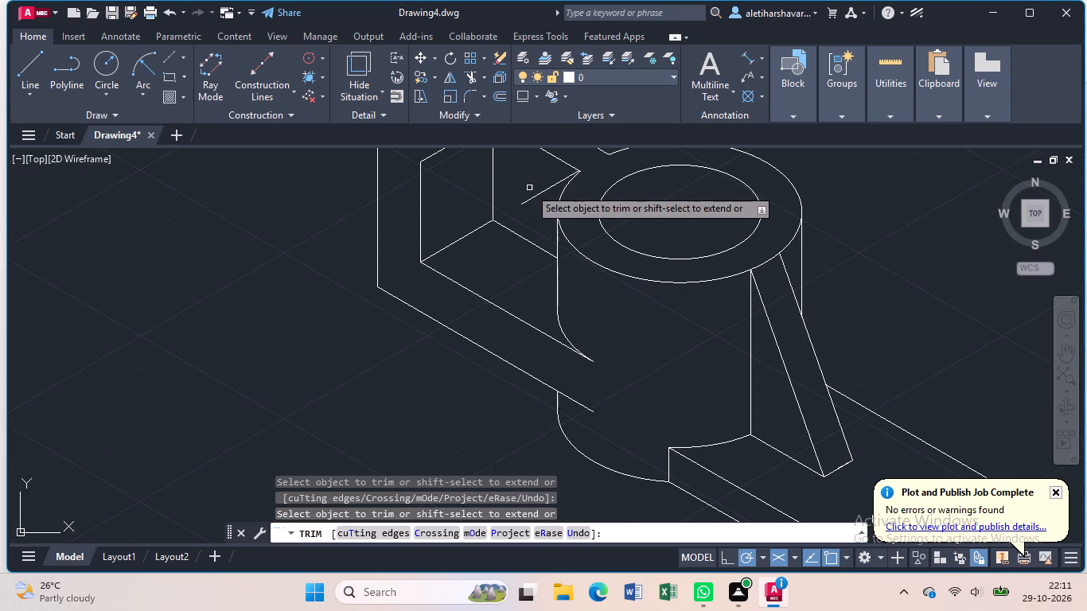
pyautogui.click(535, 197)
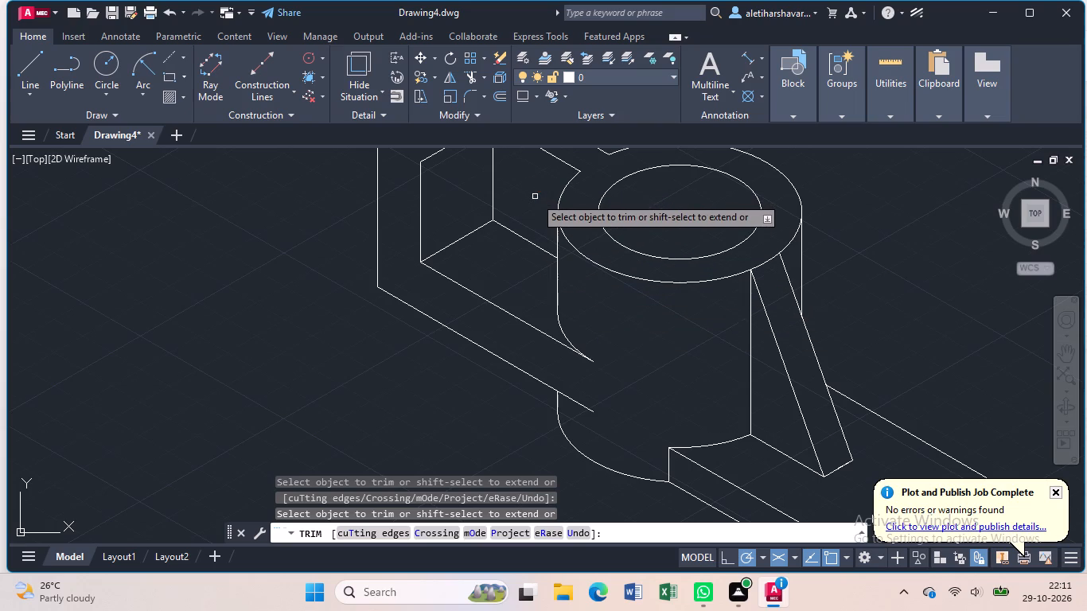
pyautogui.press('Escape')
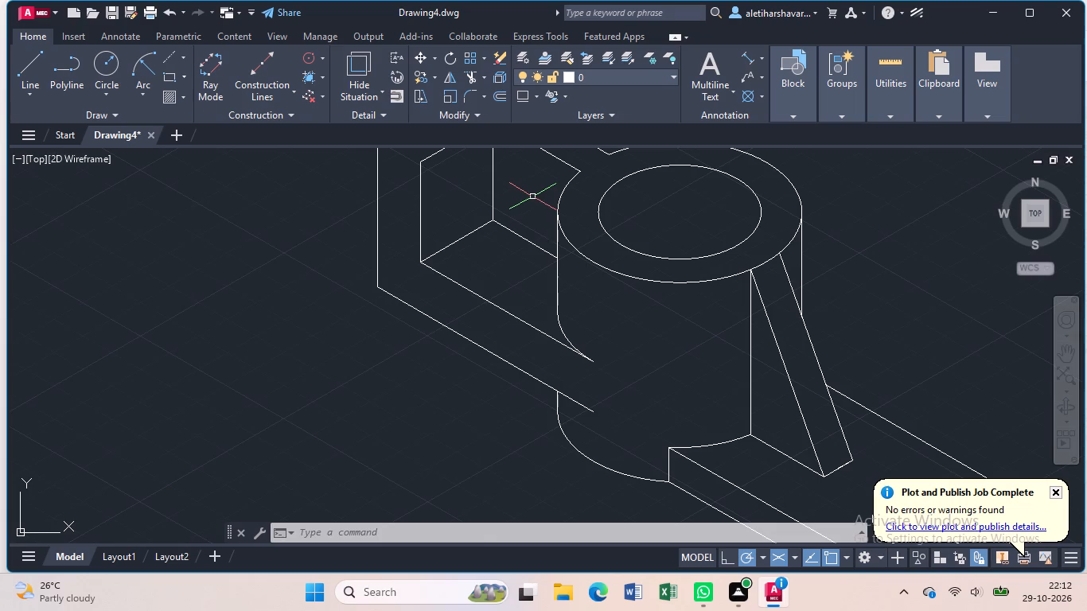
# Draw construction lines from the slot's inner top corner: 12.5 along the top edge, 15 down, 35 parallel to it, and up to the far top edge.
pyautogui.moveTo(532, 197); pyautogui.dragTo(559, 362, button='middle')
pyautogui.press('l')
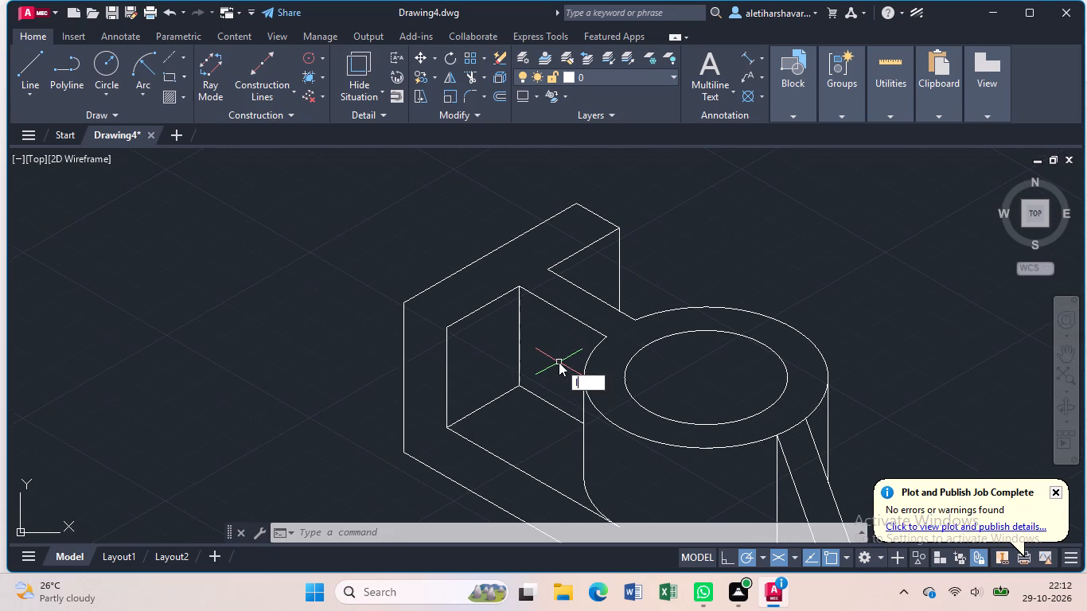
pyautogui.press('Return')
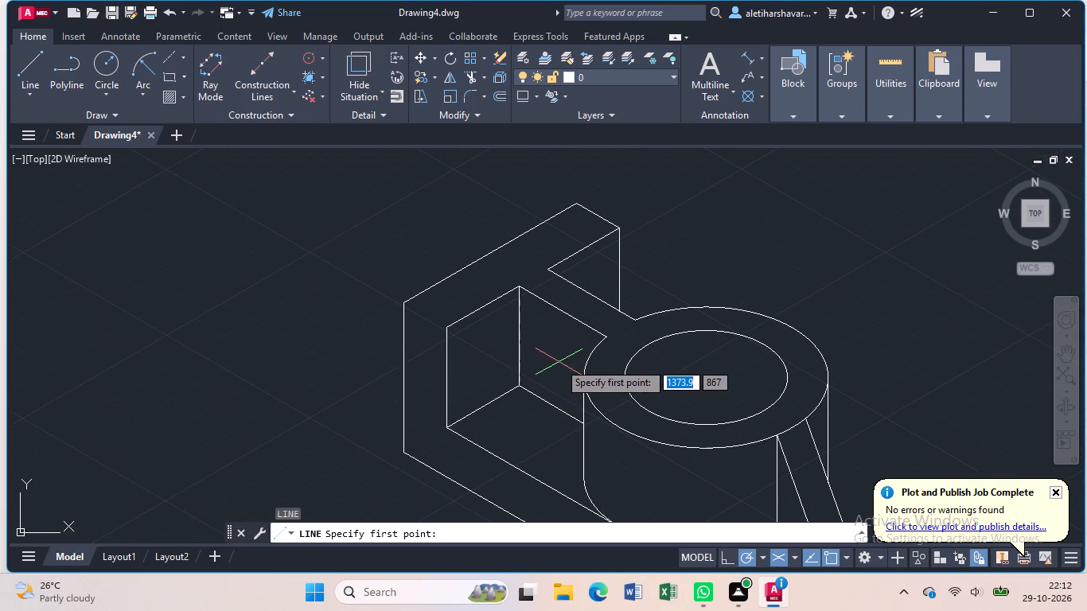
pyautogui.click(522, 286)
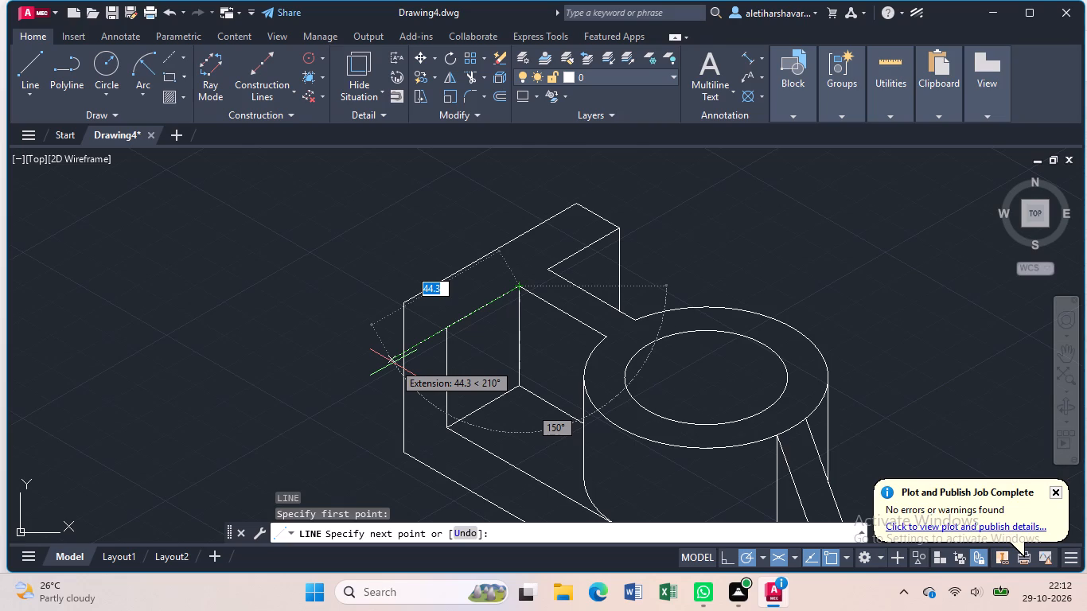
pyautogui.write('12')
pyautogui.press('.')
pyautogui.press('5')
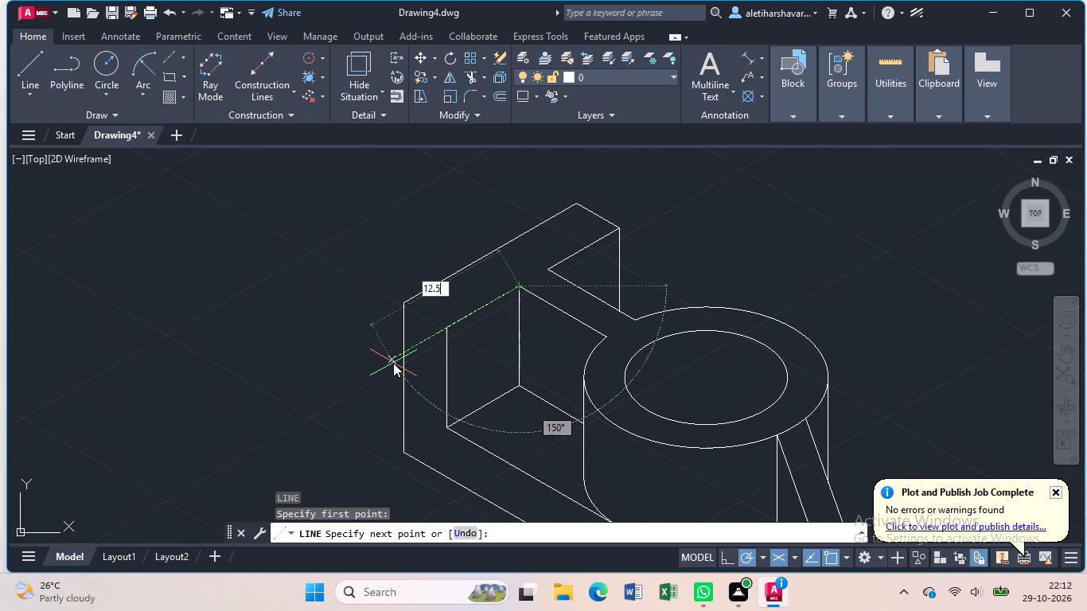
pyautogui.press('Return')
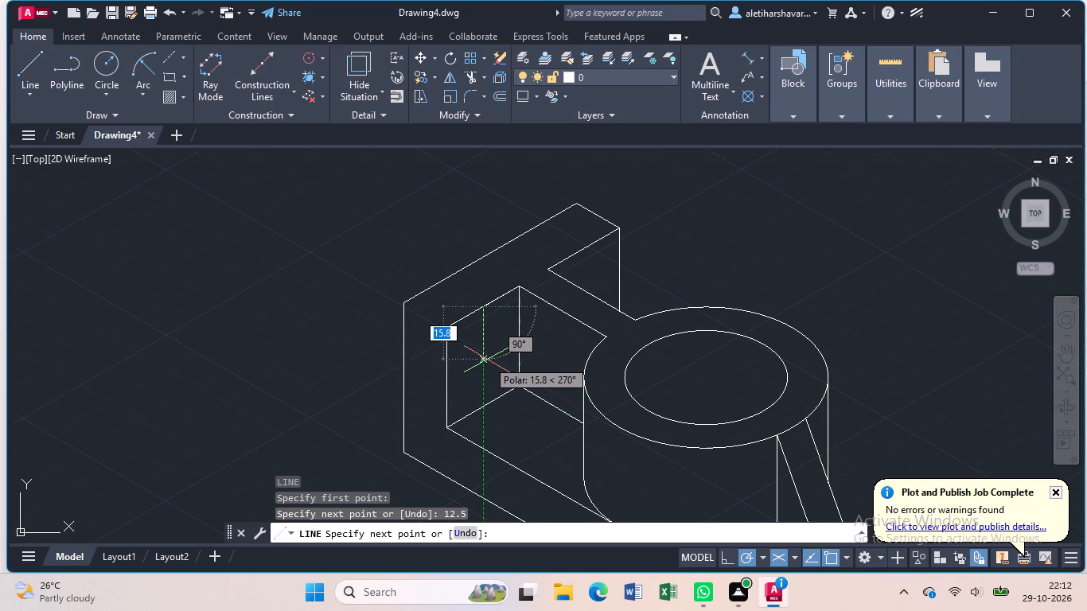
pyautogui.write('15')
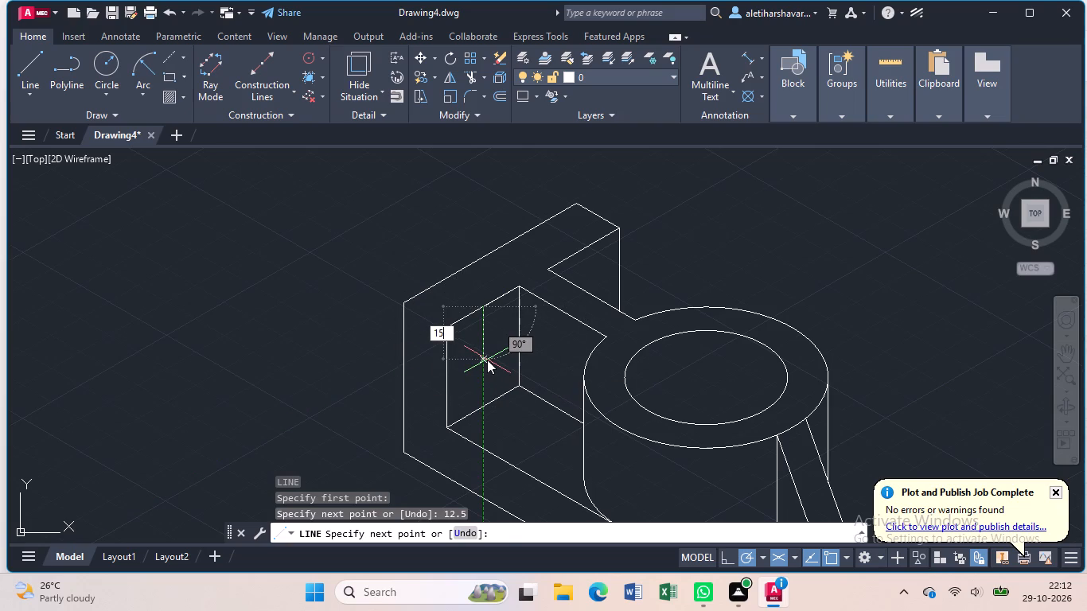
pyautogui.press('Return')
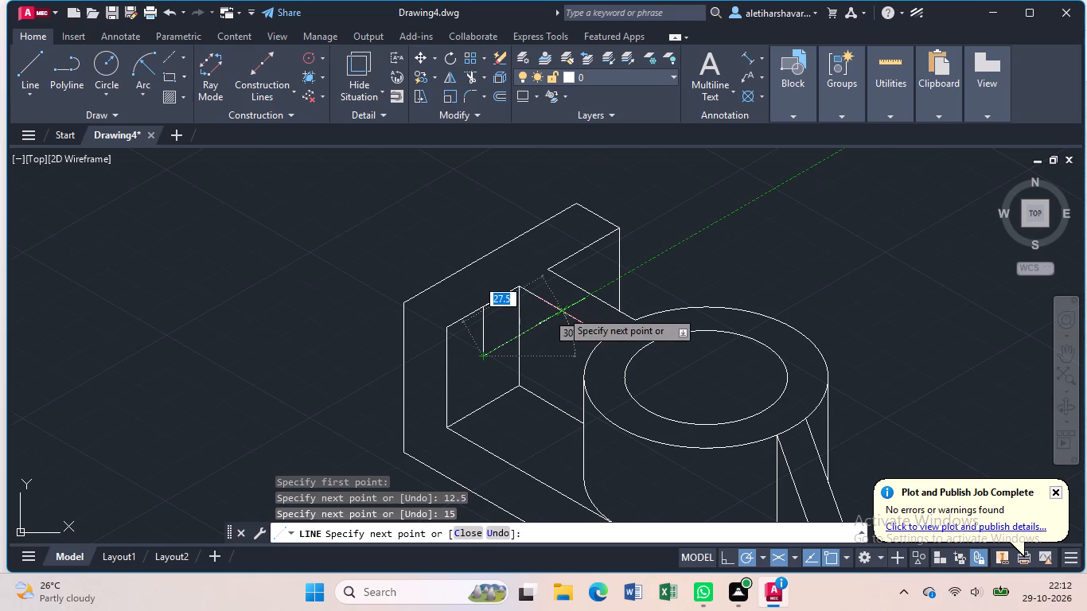
pyautogui.write('35')
pyautogui.press('Return')
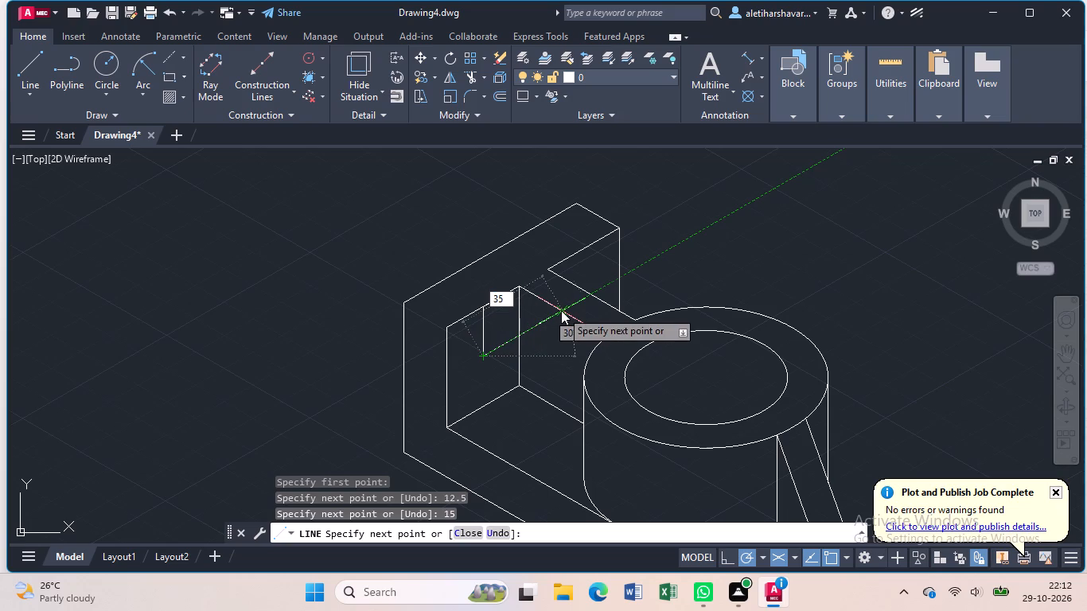
pyautogui.click(582, 244)
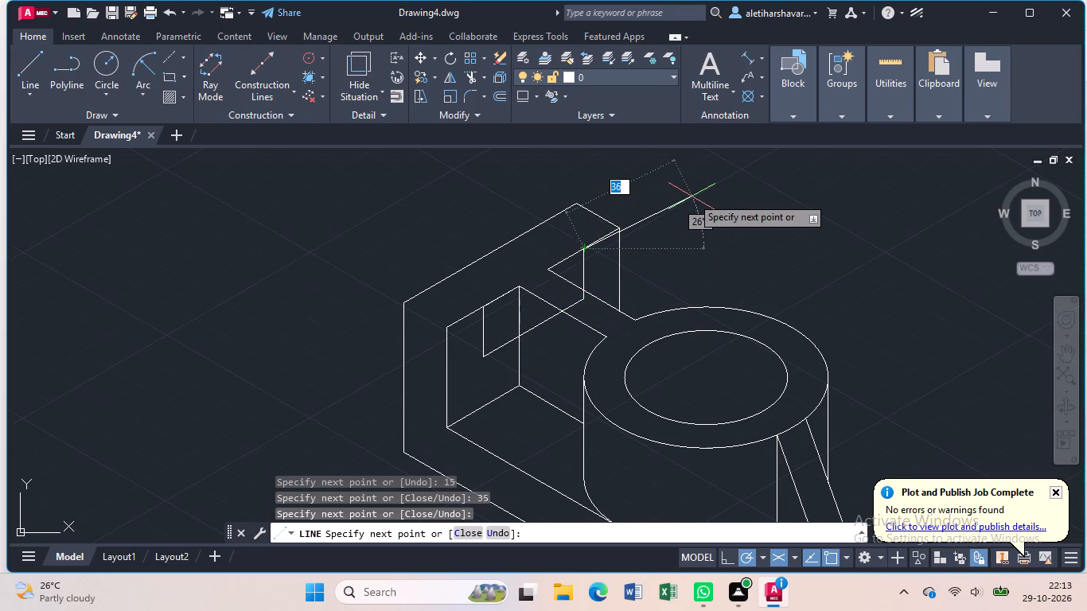
pyautogui.press('Escape')
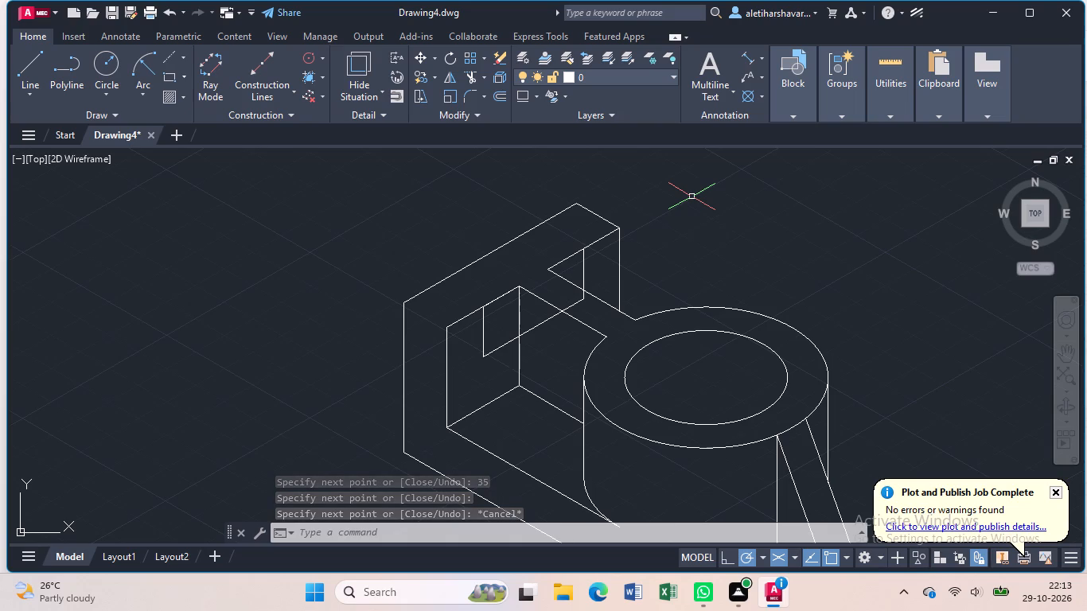
# Draw an isocircle of radius 8 on the right isoplane, centred at the lower end of the first 15-long construction line.
pyautogui.write('ell')
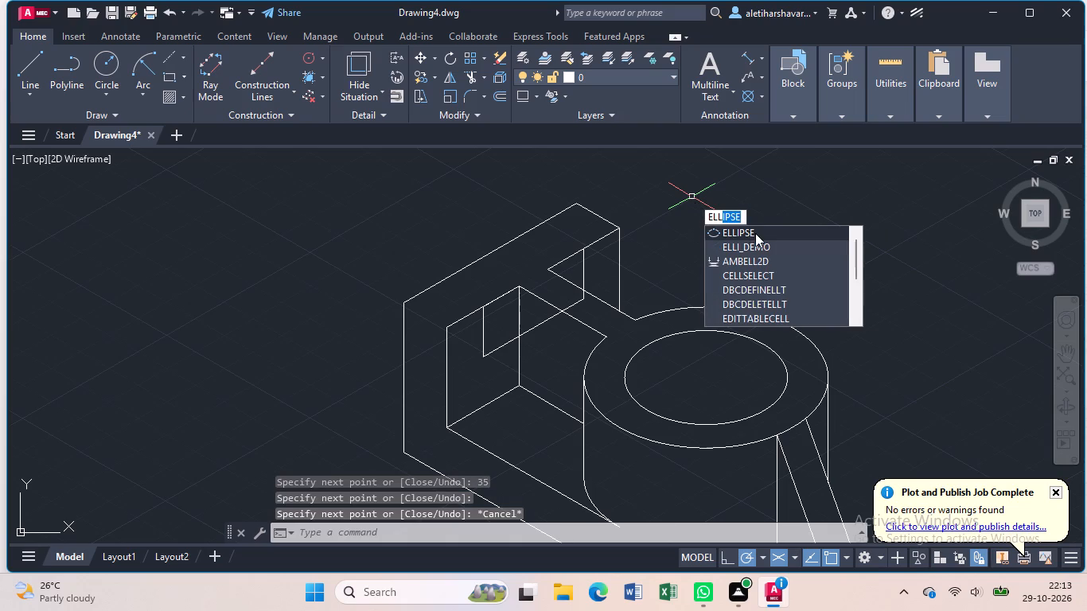
pyautogui.click(756, 233)
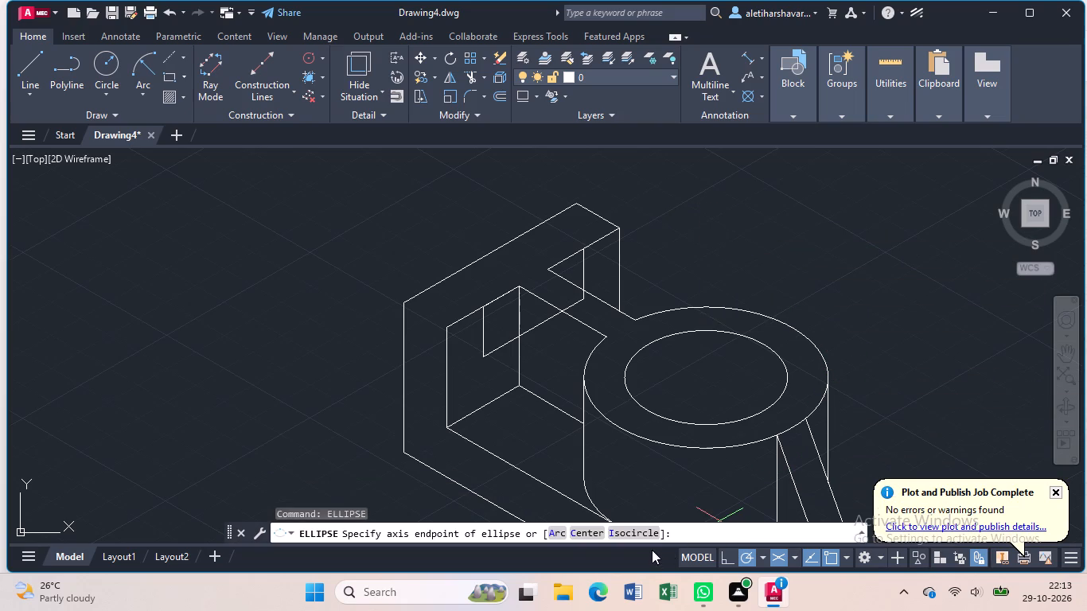
pyautogui.click(639, 531)
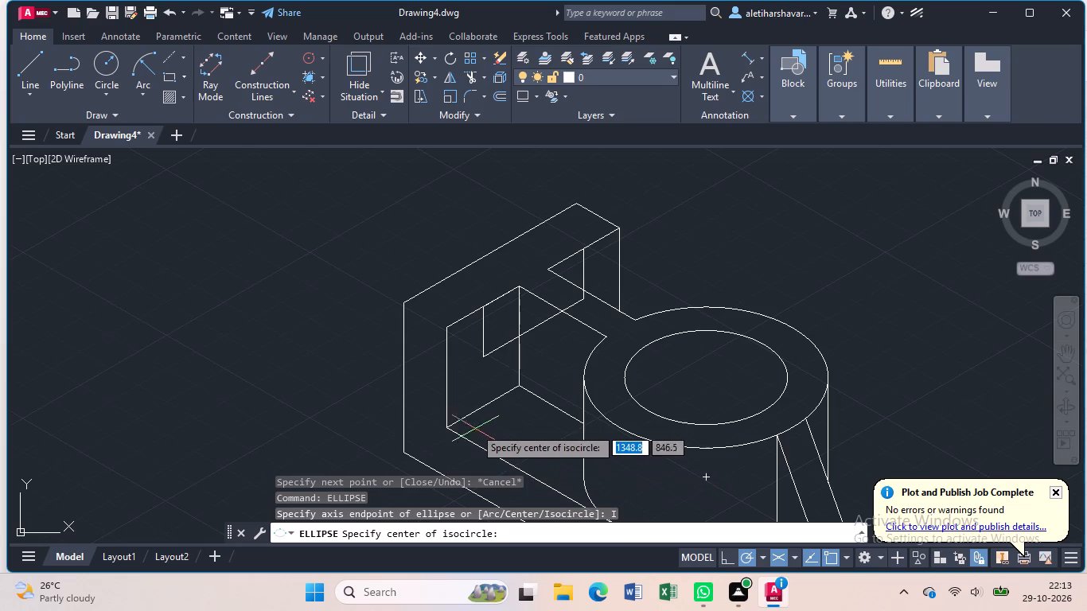
pyautogui.click(485, 355)
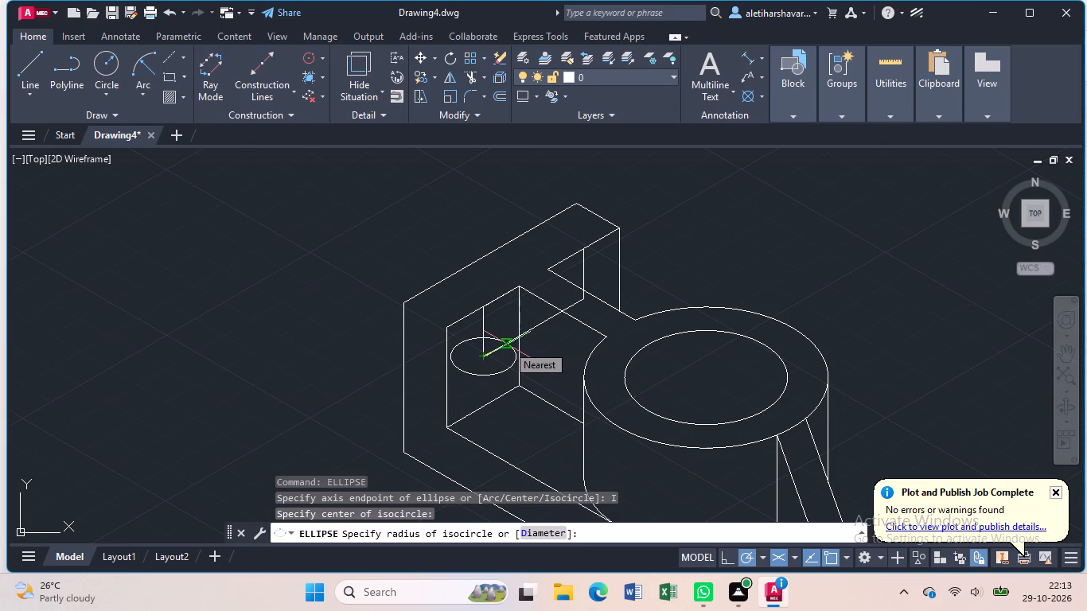
pyautogui.press('F5')
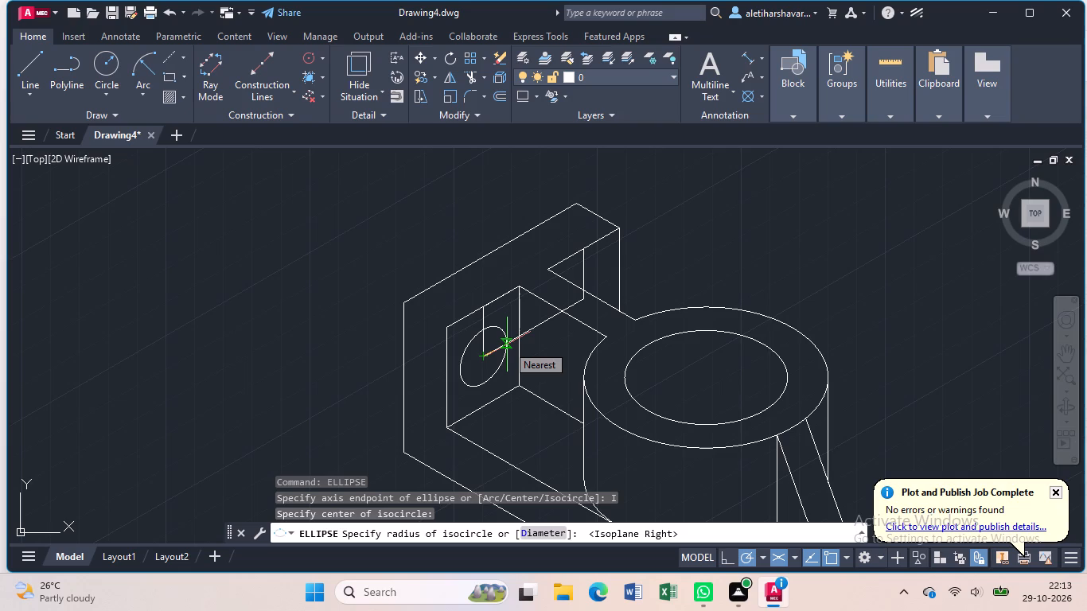
pyautogui.press('8')
pyautogui.press('Return')
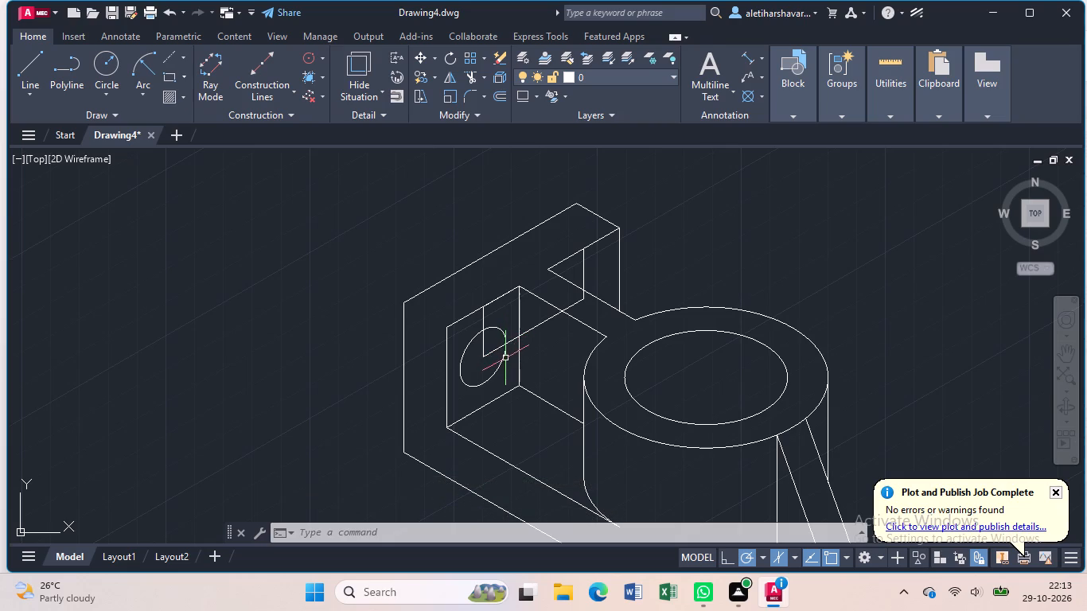
# Copy the isocircle from its centre to the far end of the 35-long construction line.
pyautogui.click(499, 368)
pyautogui.write('co')
pyautogui.press('Return')
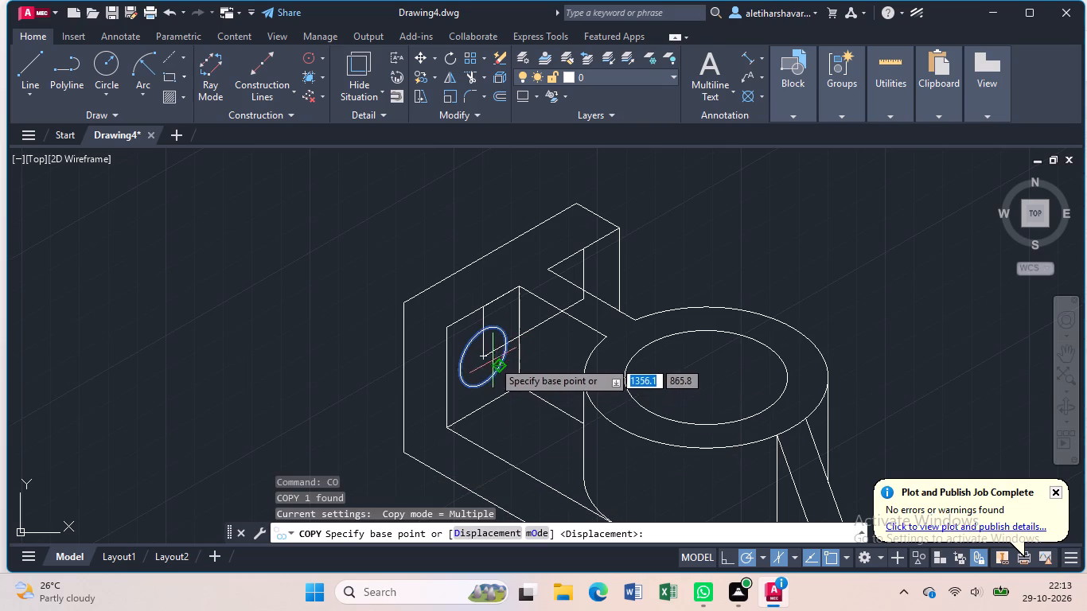
pyautogui.click(489, 356)
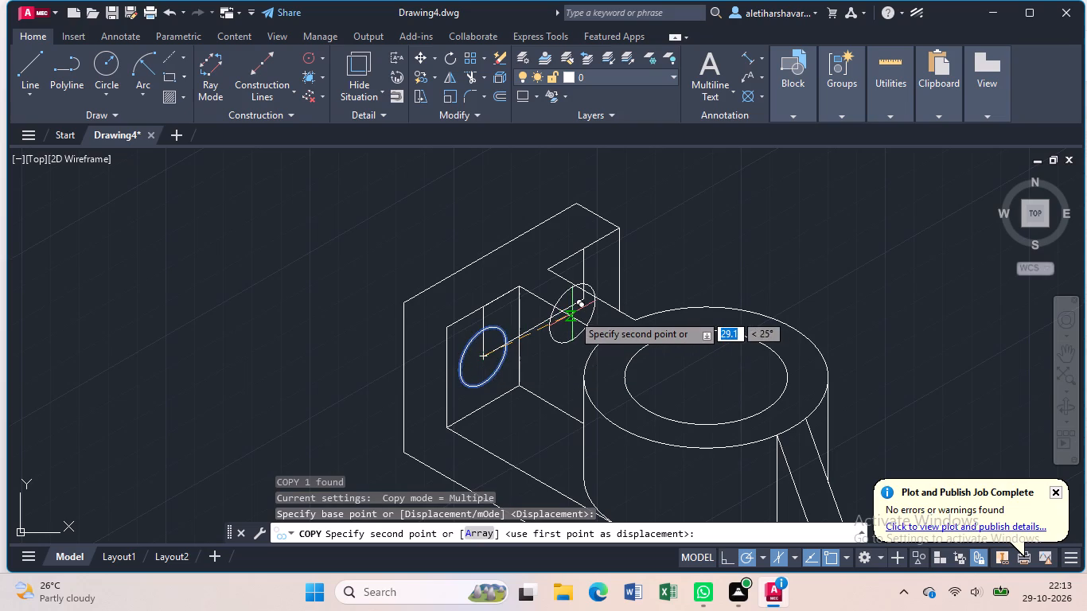
pyautogui.scroll(3, 572, 313)
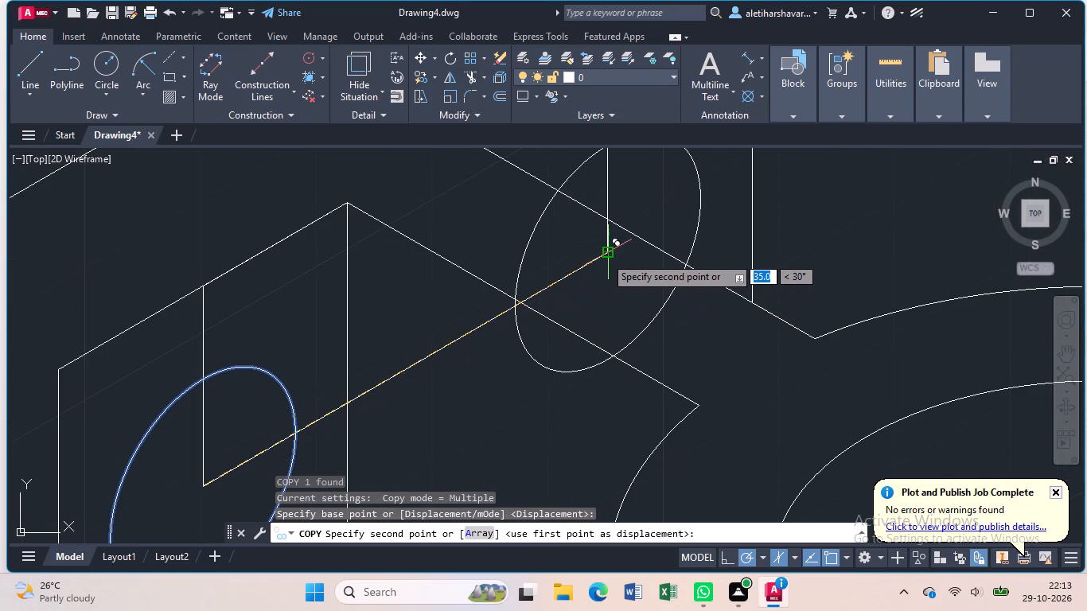
pyautogui.click(605, 256)
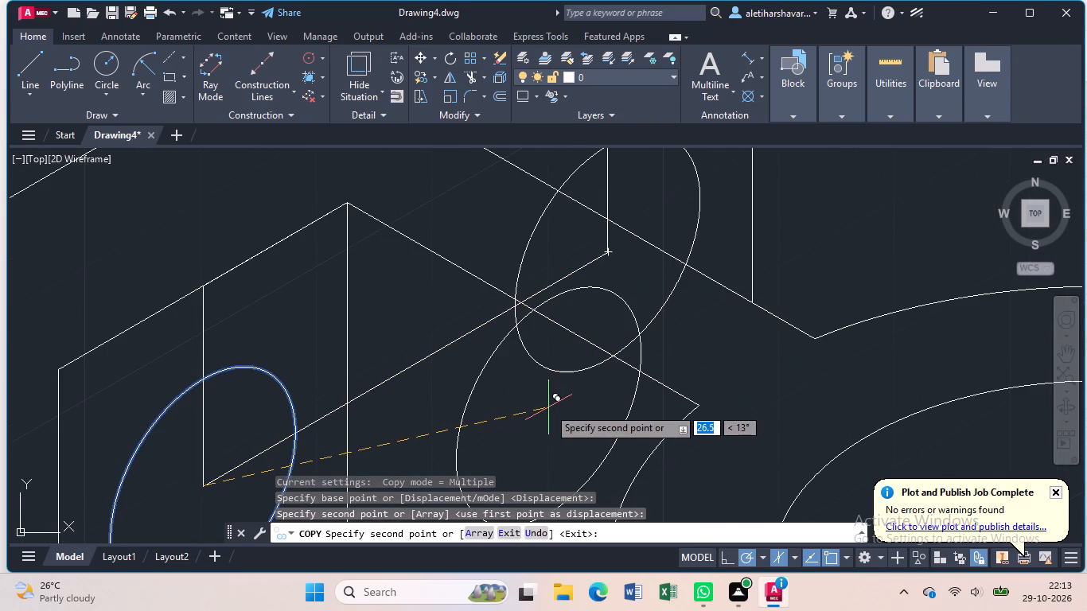
pyautogui.press('Escape')
pyautogui.scroll(-2, 466, 390)
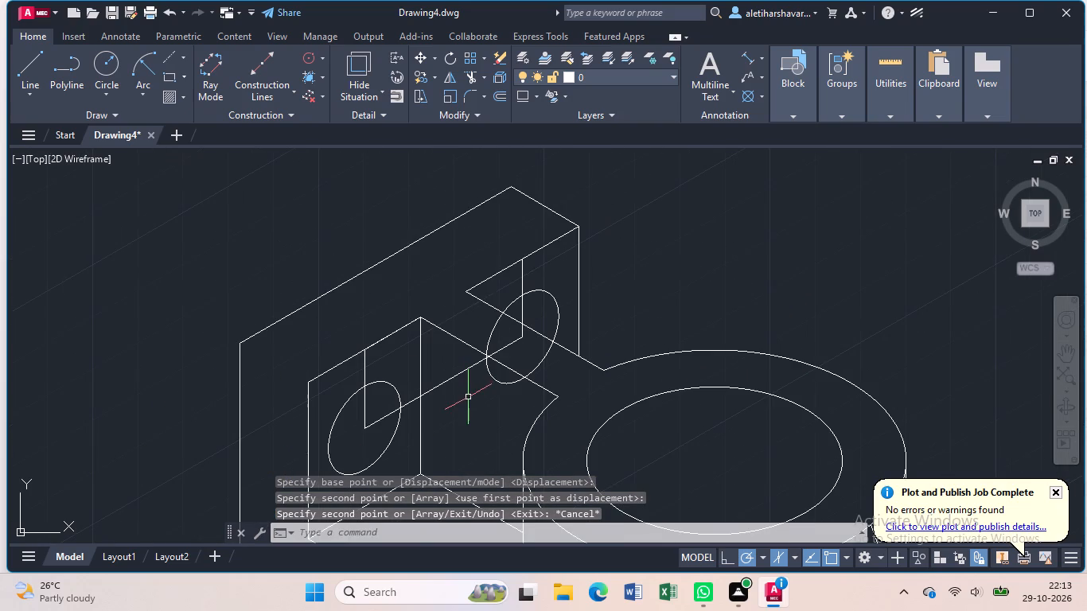
# Erase the three construction lines used to locate the two isocircle centres on the slotted upright.
pyautogui.click(457, 377)
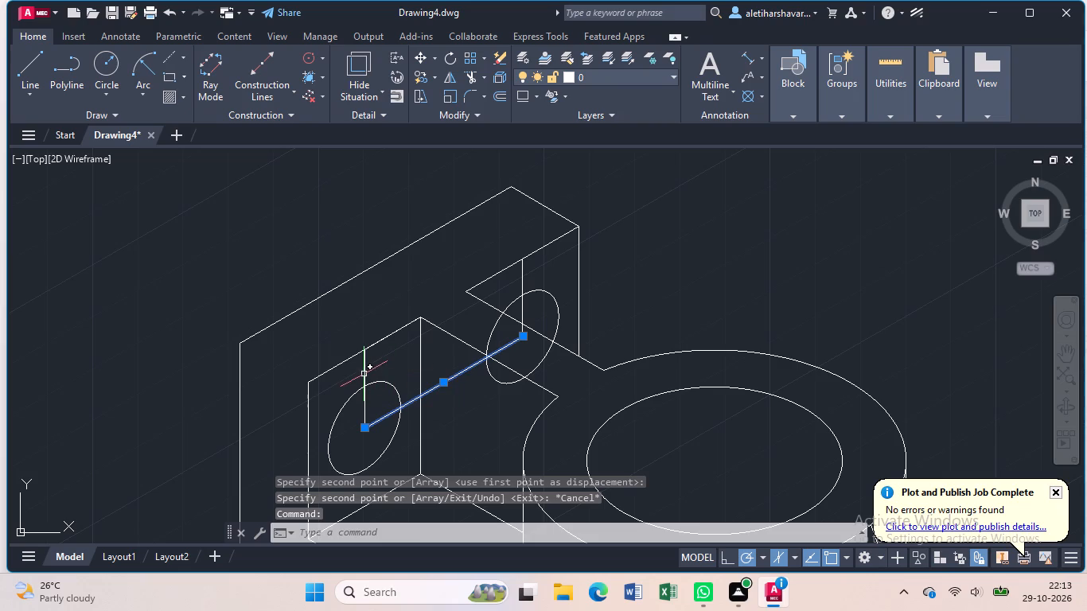
pyautogui.click(364, 374)
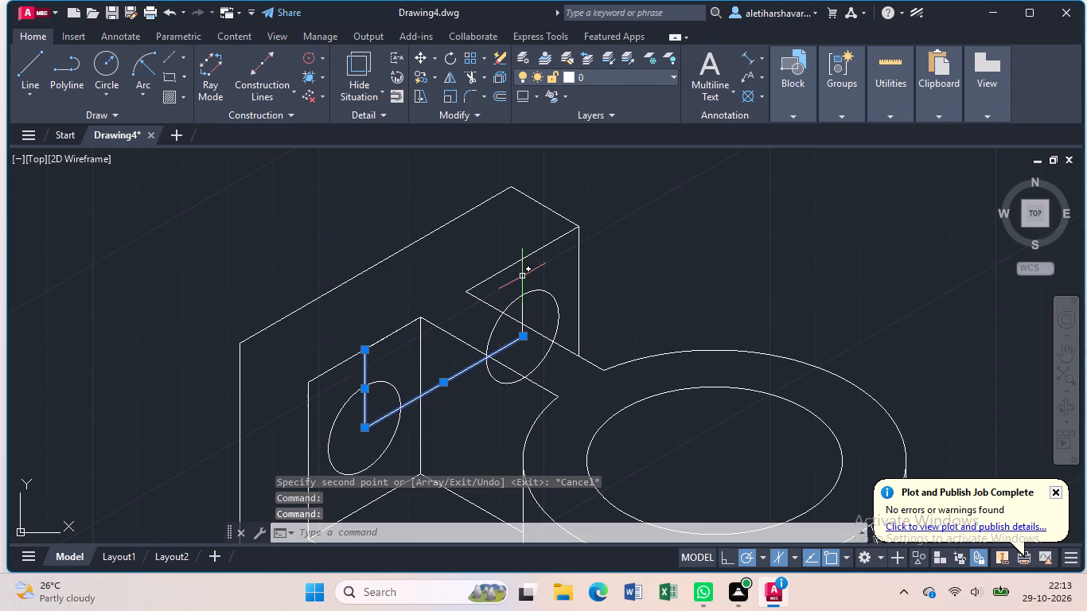
pyautogui.click(522, 276)
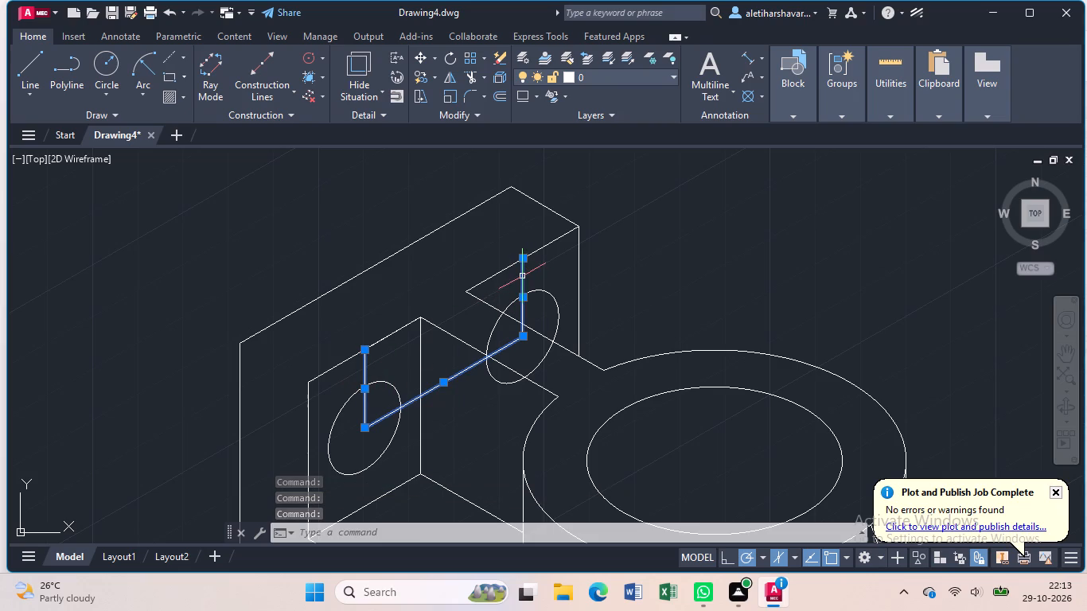
pyautogui.press('Delete')
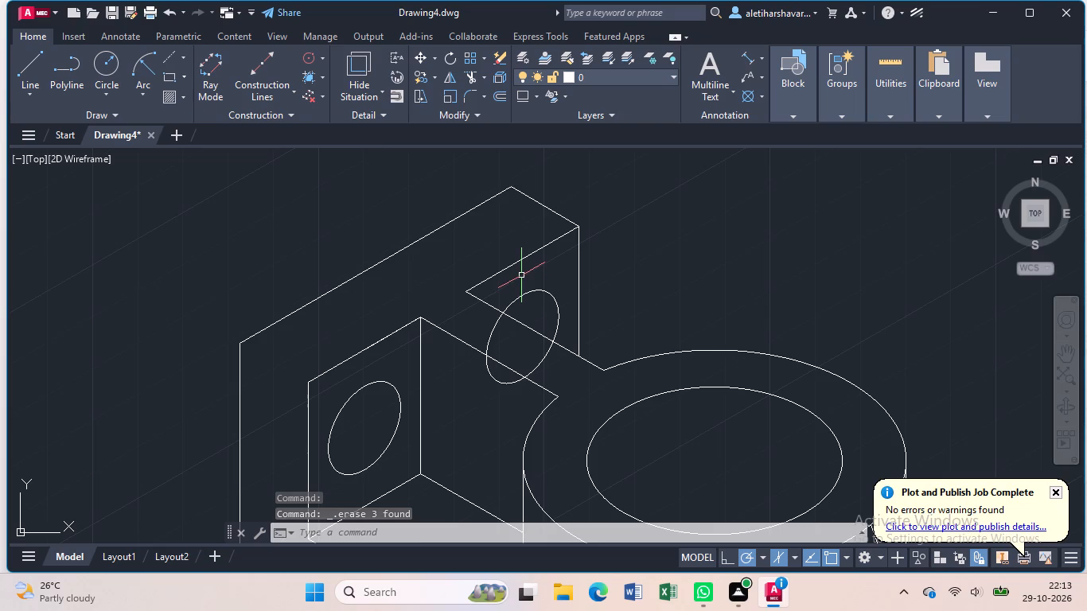
# Trim the far isocircle so only its visible arc inside the slot remains, removing the parts crossing the arm's top face and side.
pyautogui.write('tr')
pyautogui.press('Return')
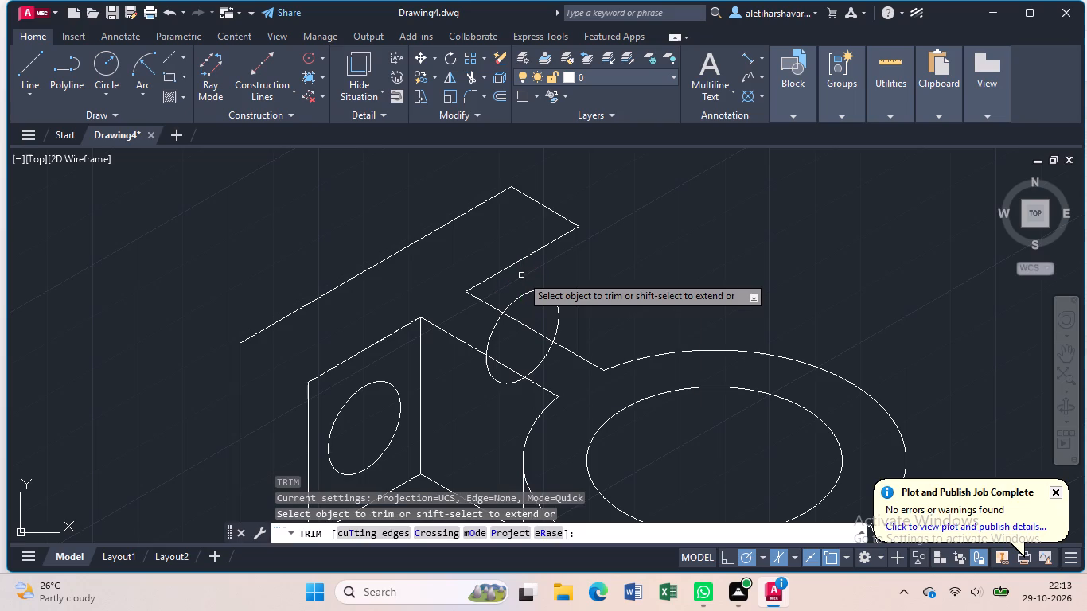
pyautogui.click(483, 325)
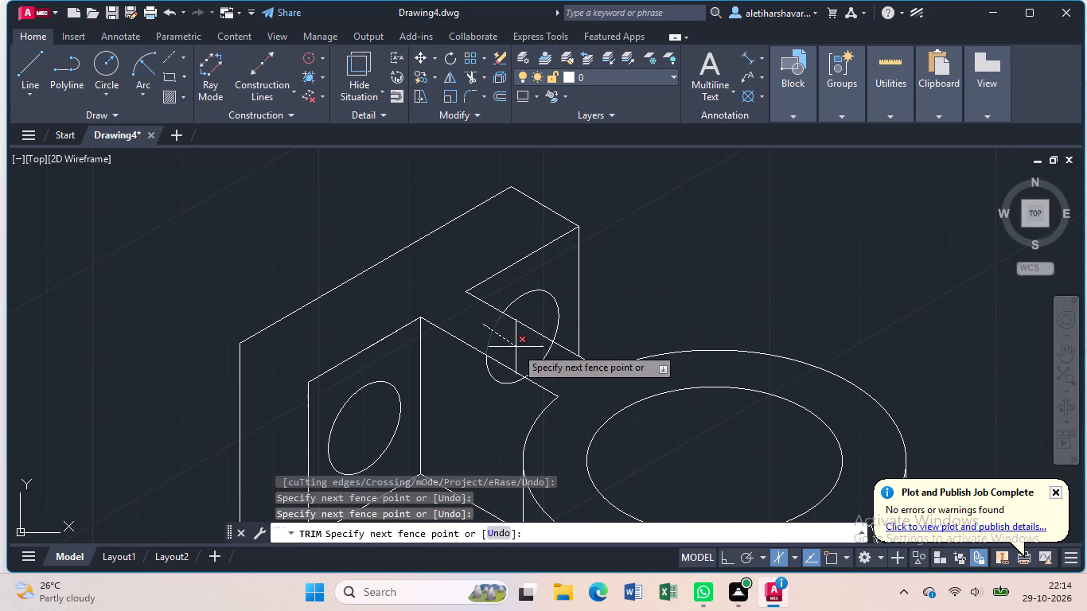
pyautogui.click(559, 367)
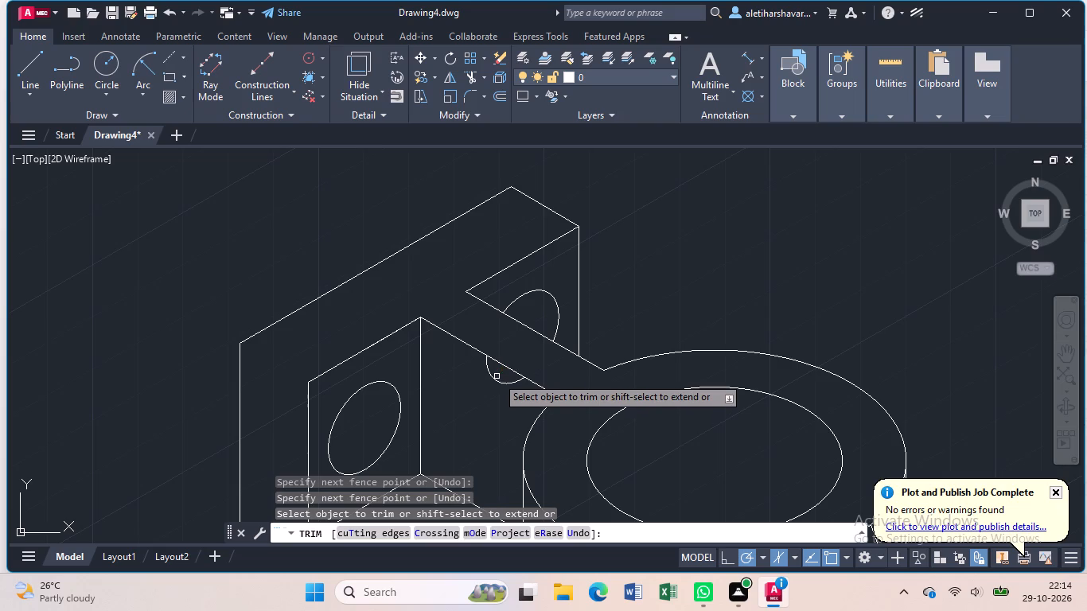
pyautogui.click(497, 376)
pyautogui.click(489, 389)
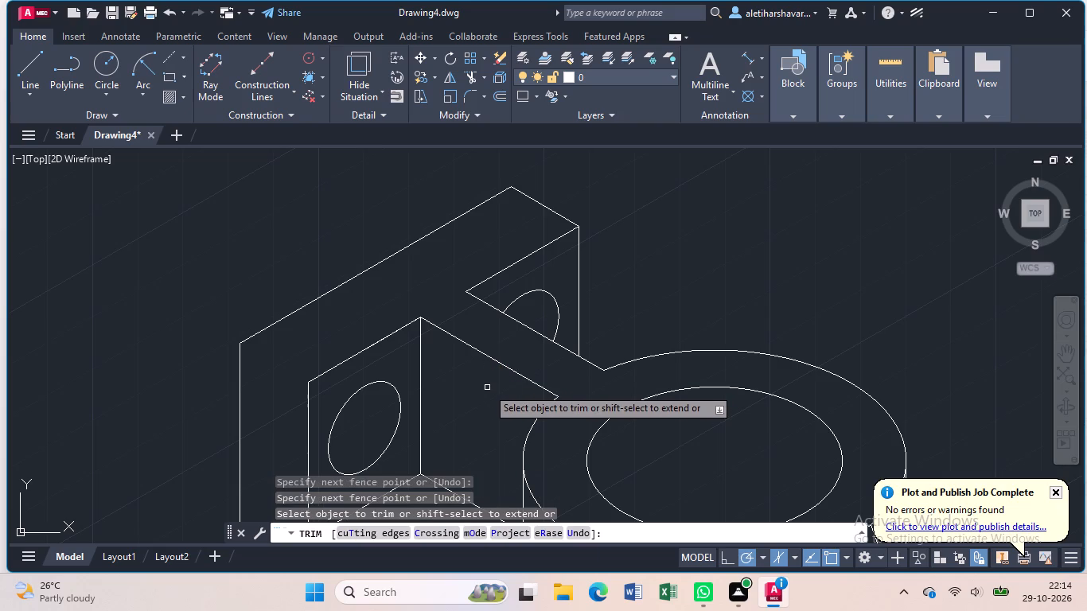
pyautogui.scroll(-2, 487, 387)
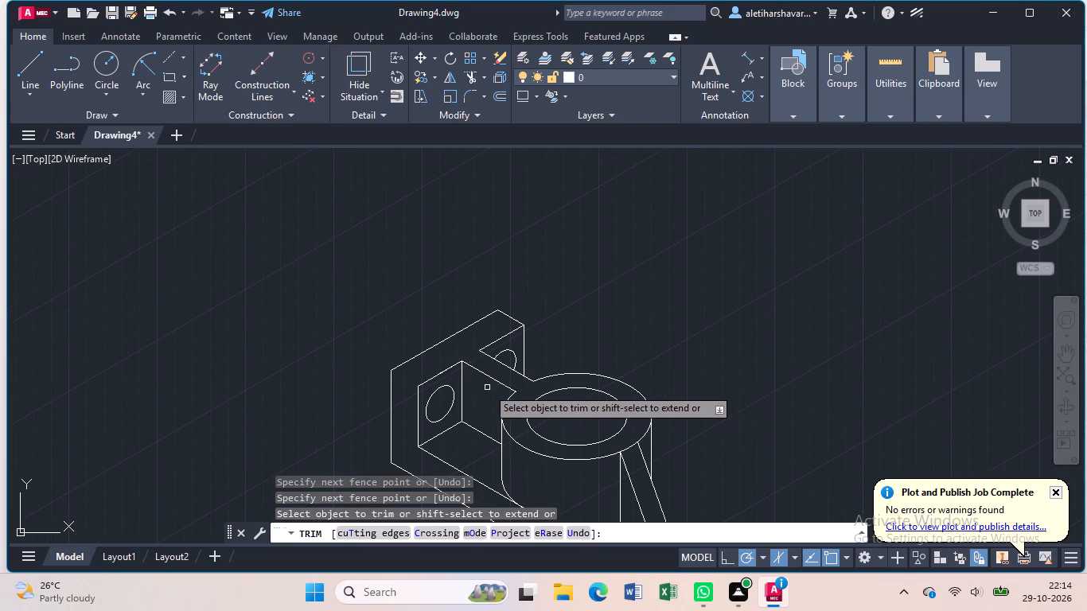
pyautogui.press('Escape')
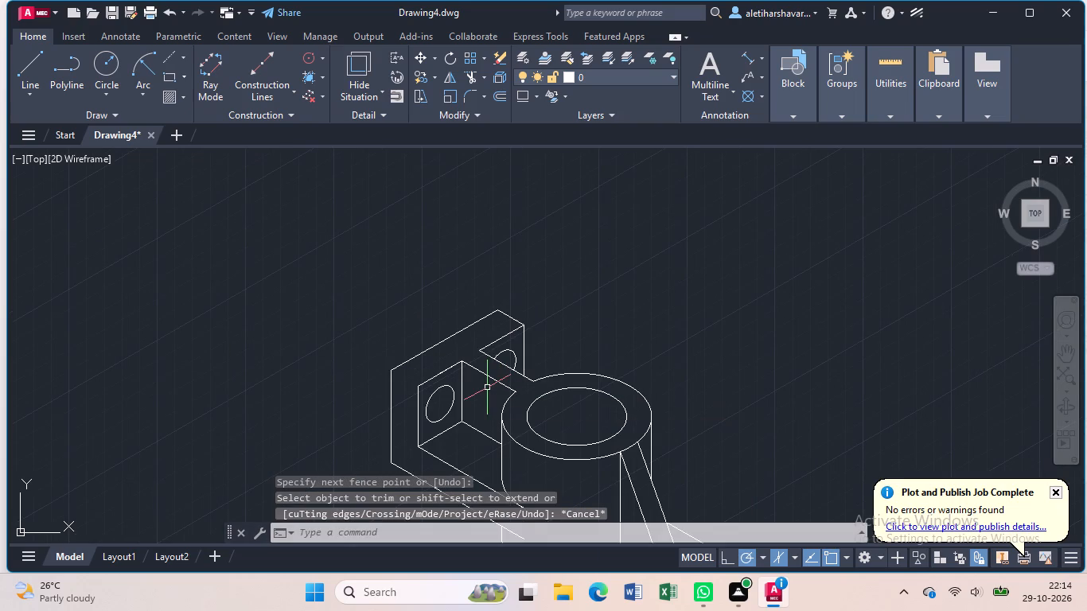
# Open the linetype choices in the drawing's properties with no object selected.
pyautogui.hotkey('ctrl', '1')
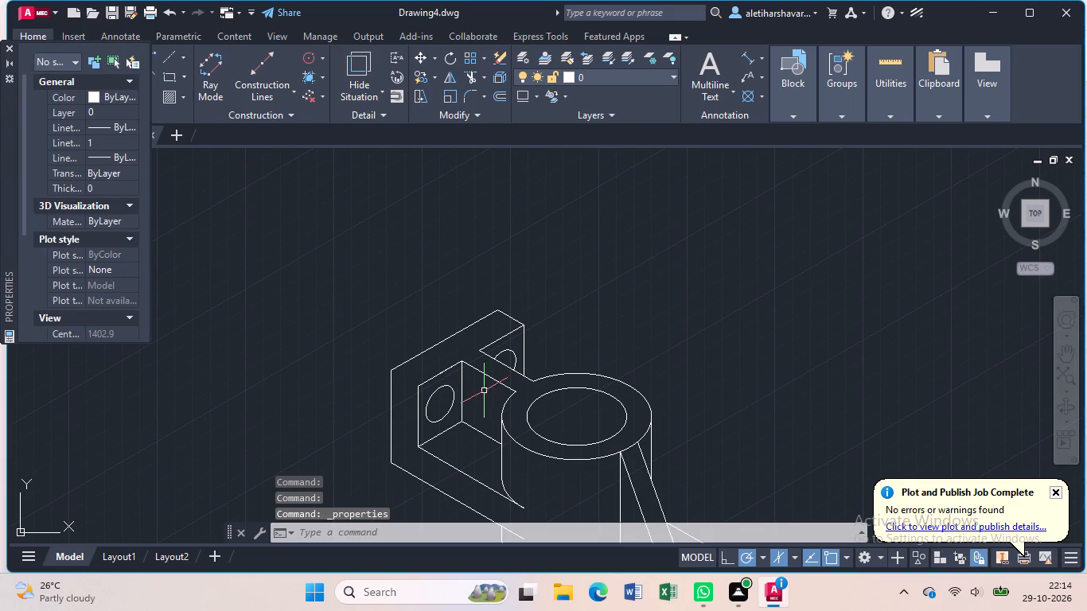
pyautogui.click(125, 121)
pyautogui.click(130, 123)
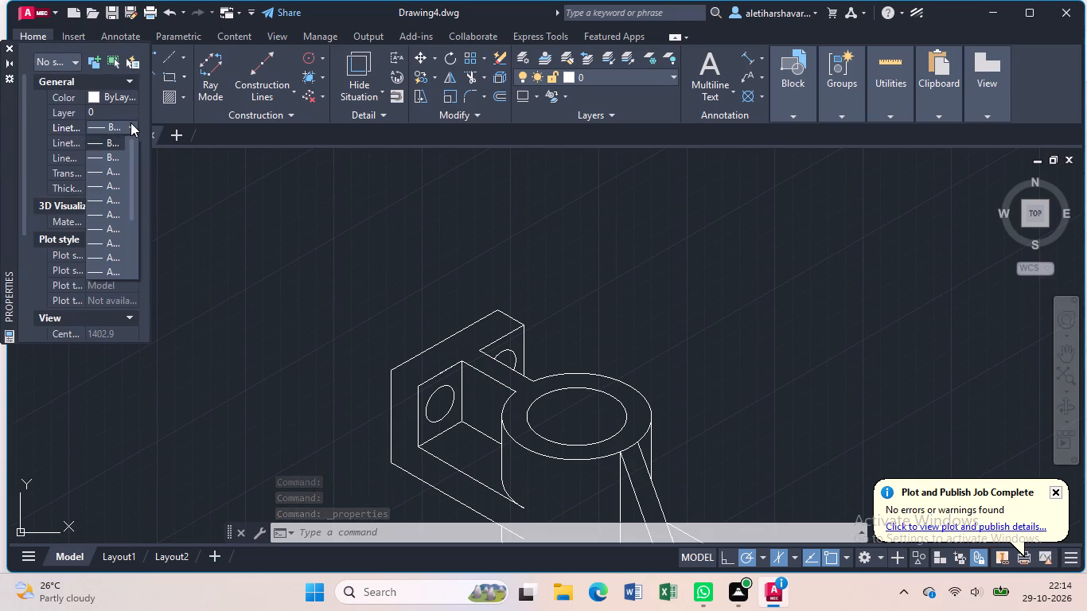
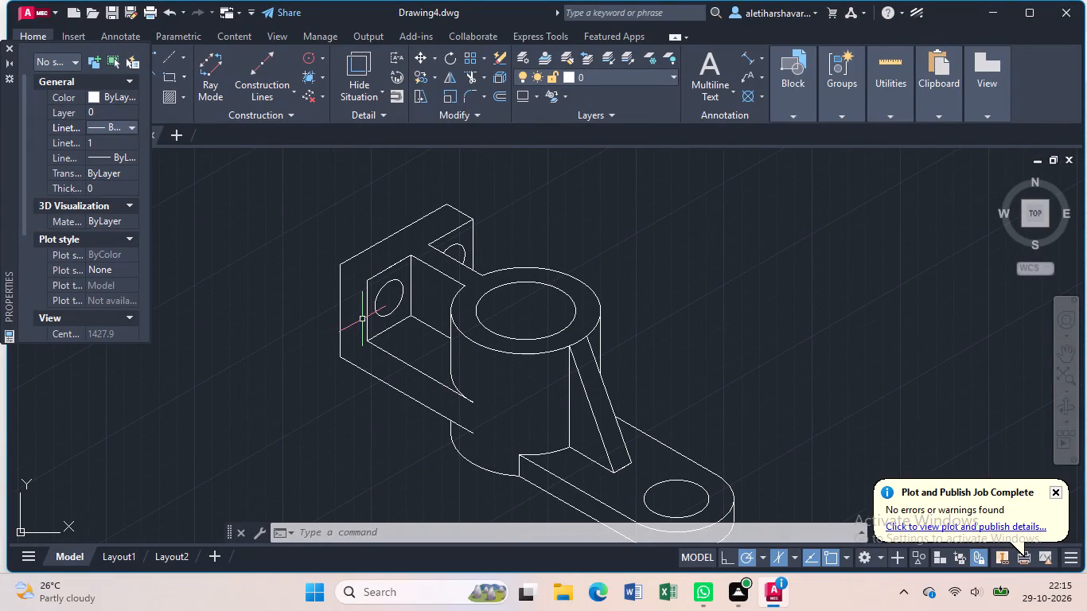
# Set the current linetype to AM_ISO08W050x2 for new objects, with nothing selected.
pyautogui.scroll(-1, 365, 337)
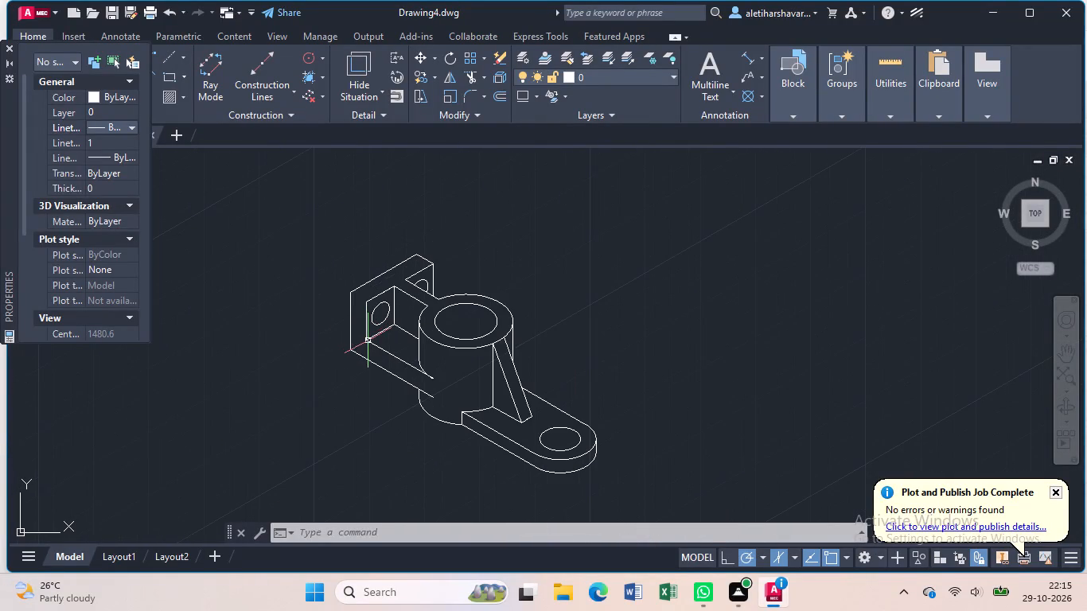
pyautogui.scroll(1, 368, 341)
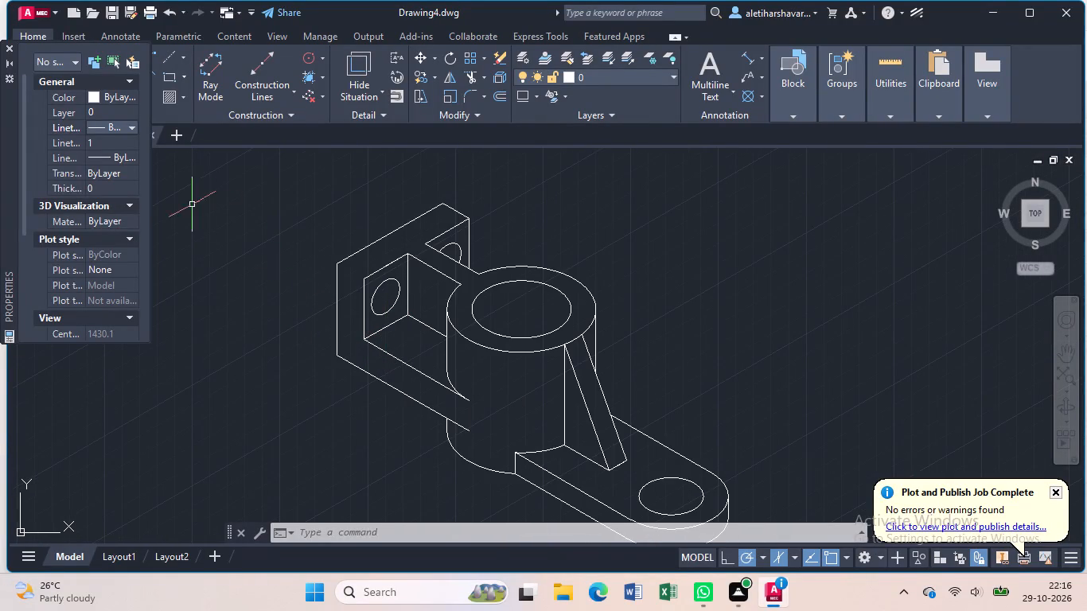
pyautogui.click(134, 127)
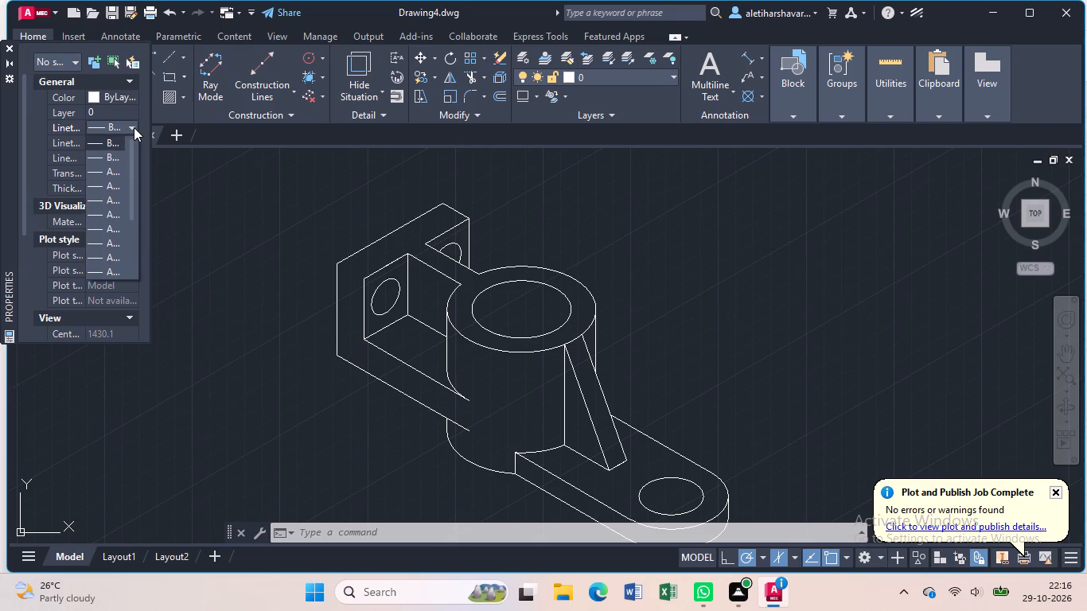
pyautogui.scroll(7, 135, 155)
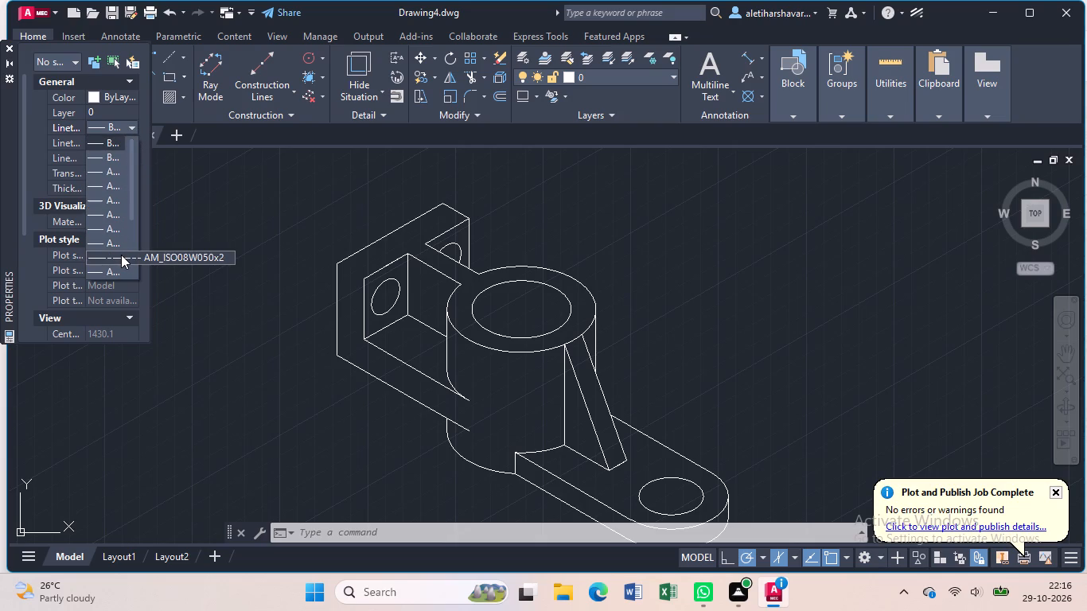
pyautogui.click(121, 255)
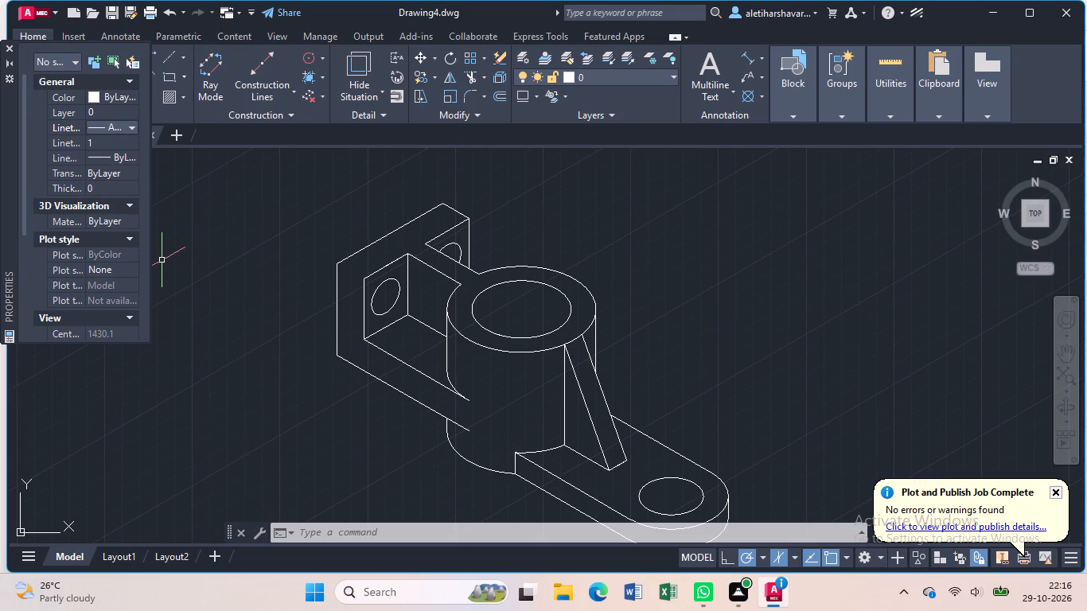
# Draw a centreline from the upright's top-edge midpoint across the boss to the rib's top midpoint, down to its foot midpoint, and to the base's rounded end.
pyautogui.press('l')
pyautogui.press('Return')
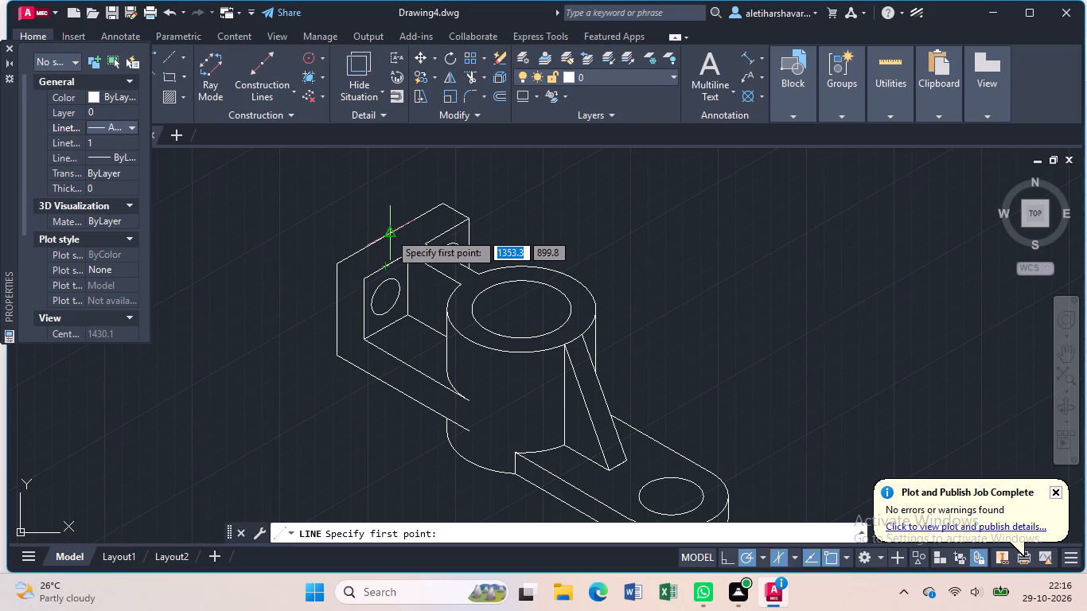
pyautogui.click(389, 232)
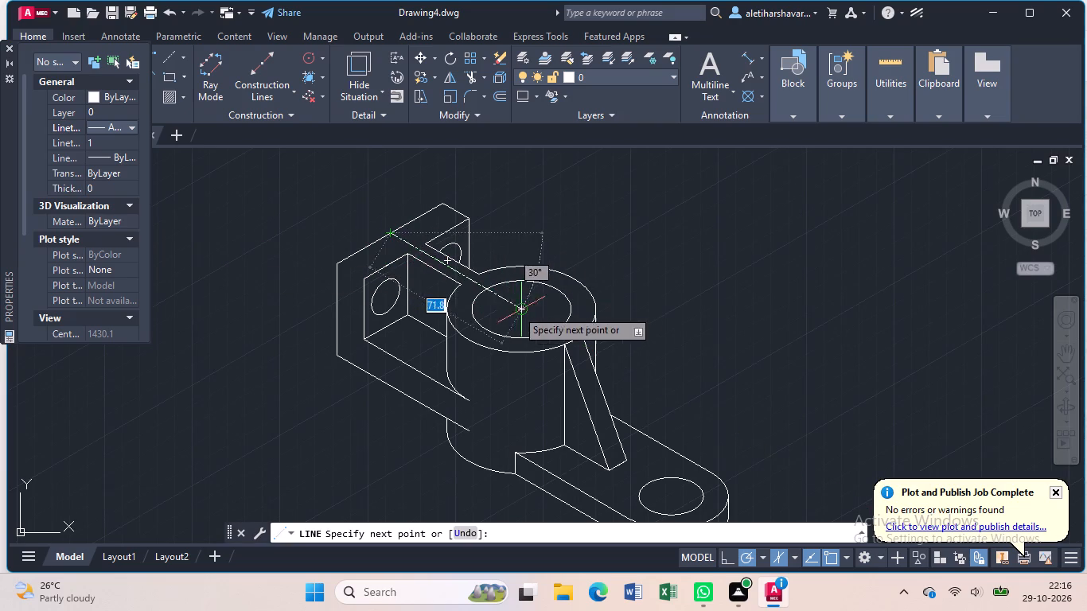
pyautogui.click(573, 341)
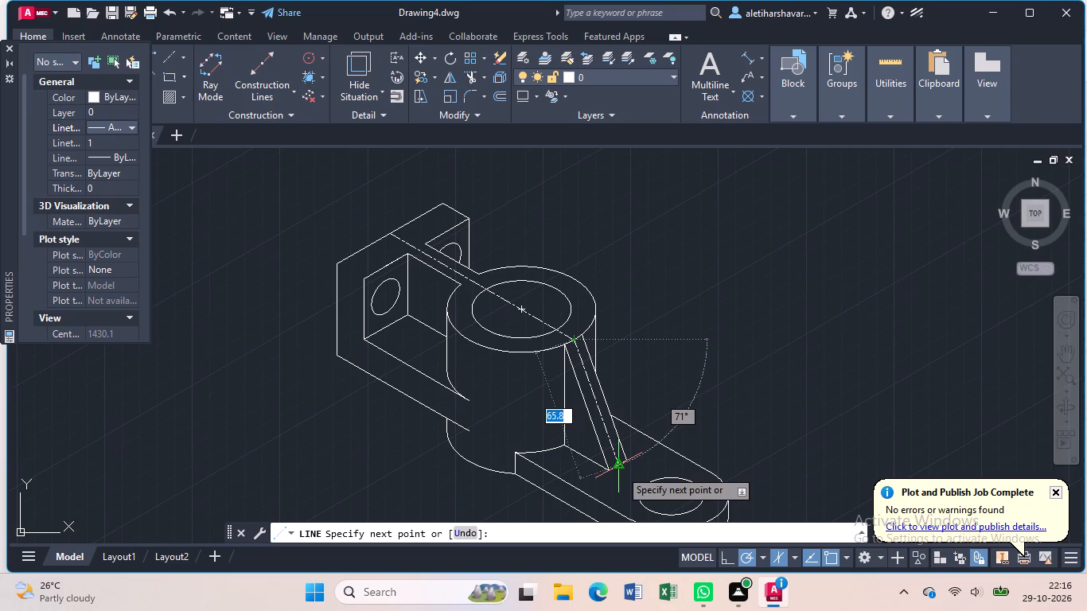
pyautogui.click(620, 469)
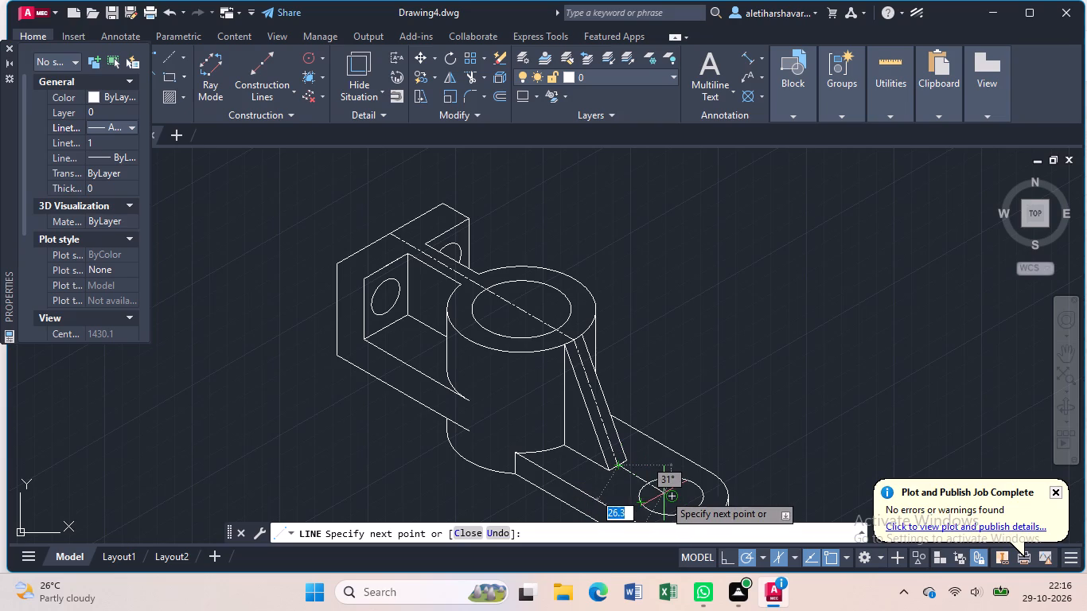
pyautogui.moveTo(664, 492); pyautogui.dragTo(594, 417, button='middle')
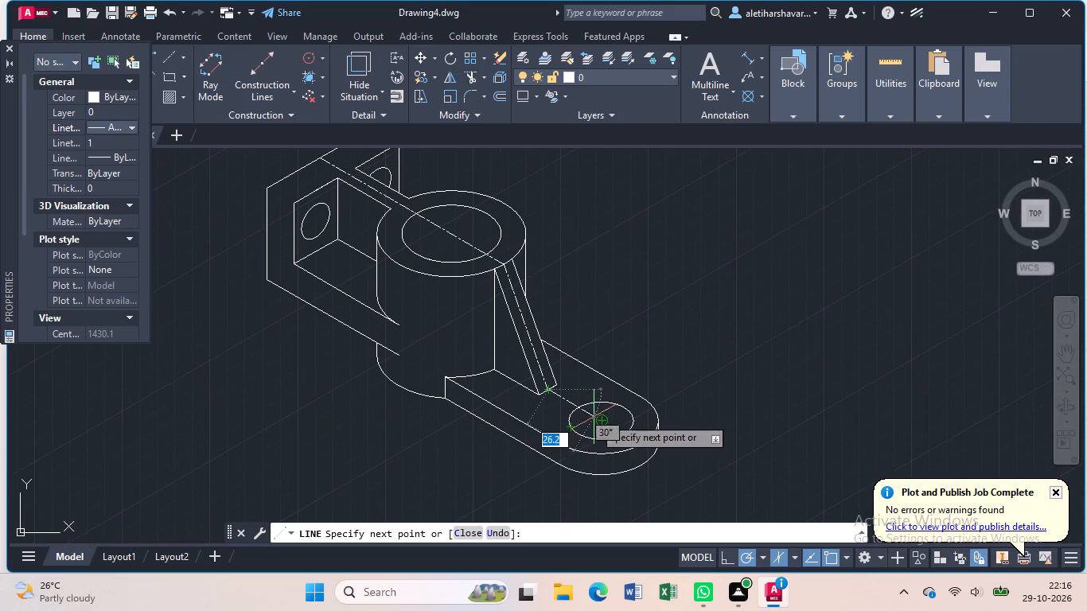
pyautogui.click(645, 447)
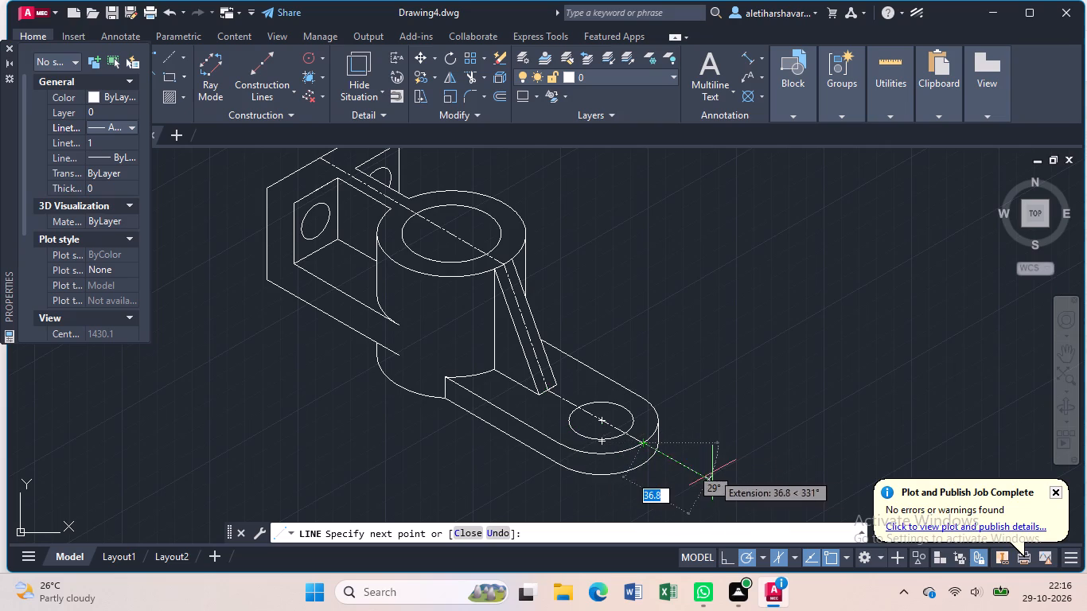
pyautogui.press('Escape')
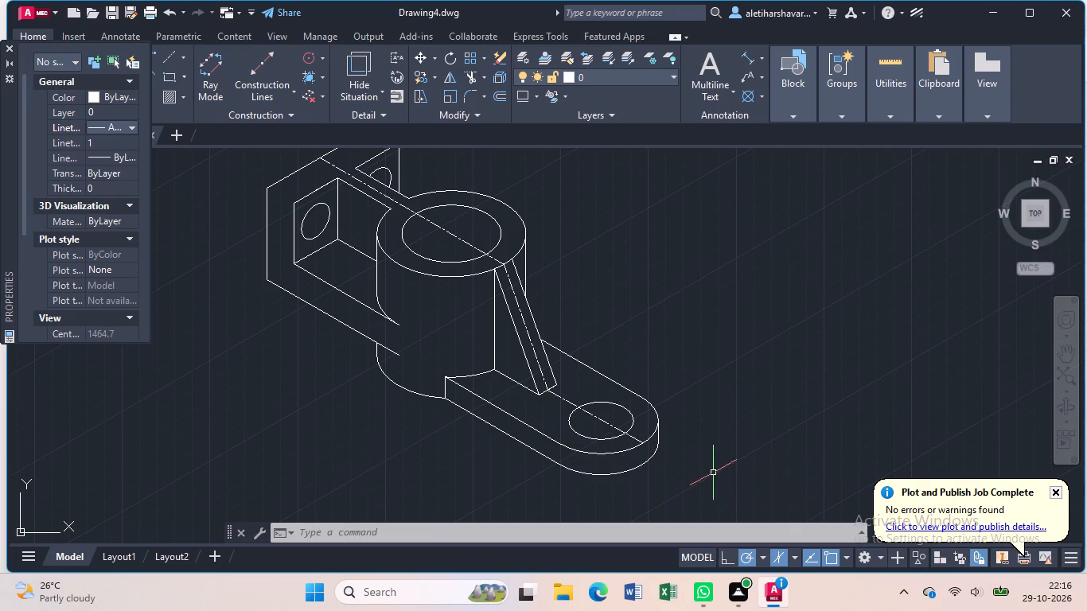
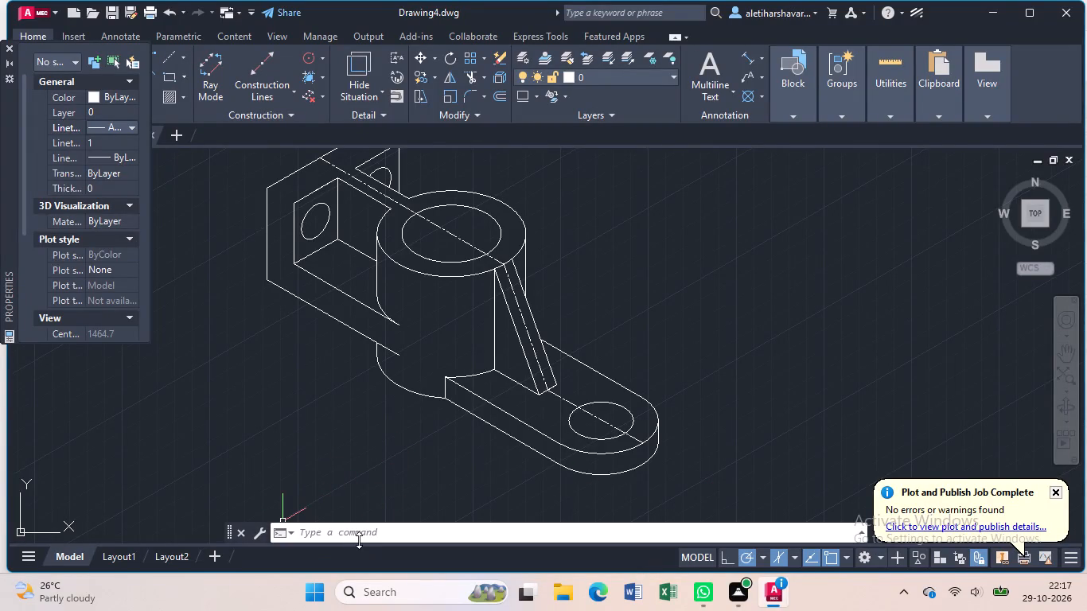
# Draw a crosswise centreline about 62 units long at 30° through the centre of the base's hole, spanning the rounded end.
pyautogui.press('l')
pyautogui.press('Return')
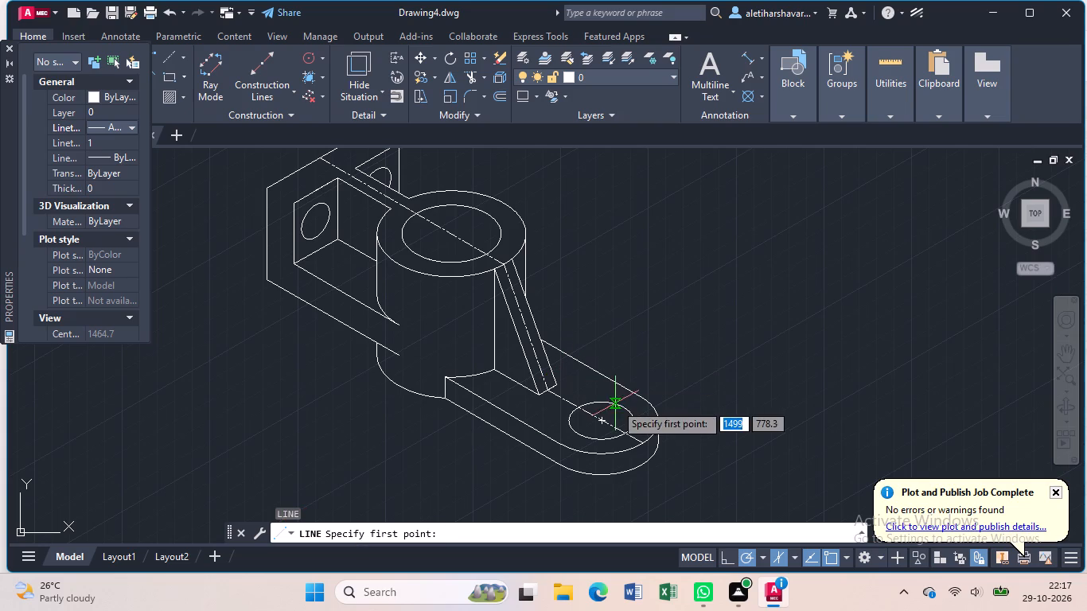
pyautogui.click(656, 390)
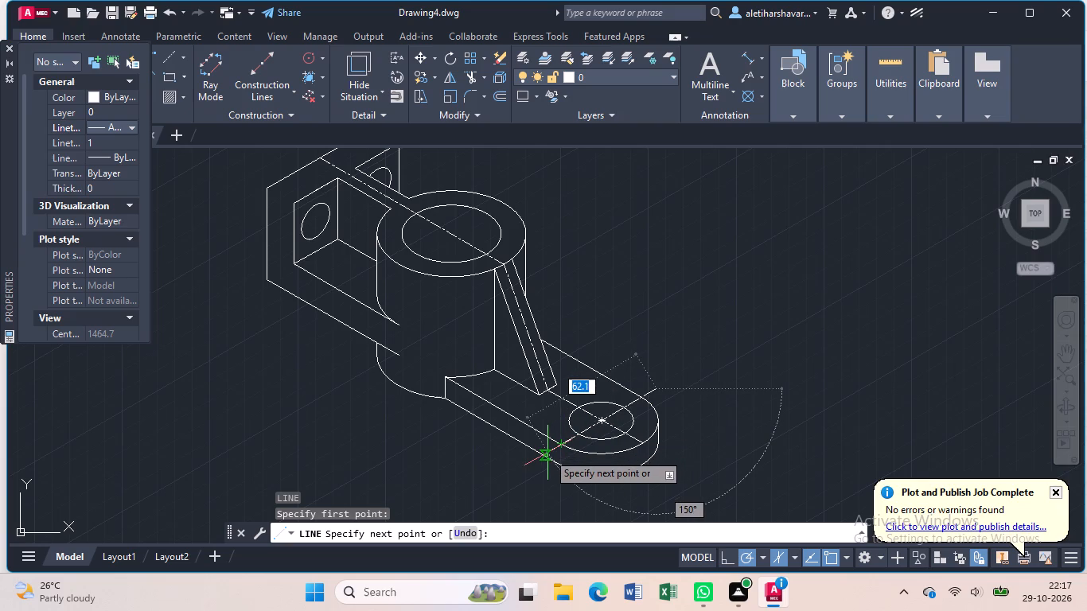
pyautogui.click(547, 453)
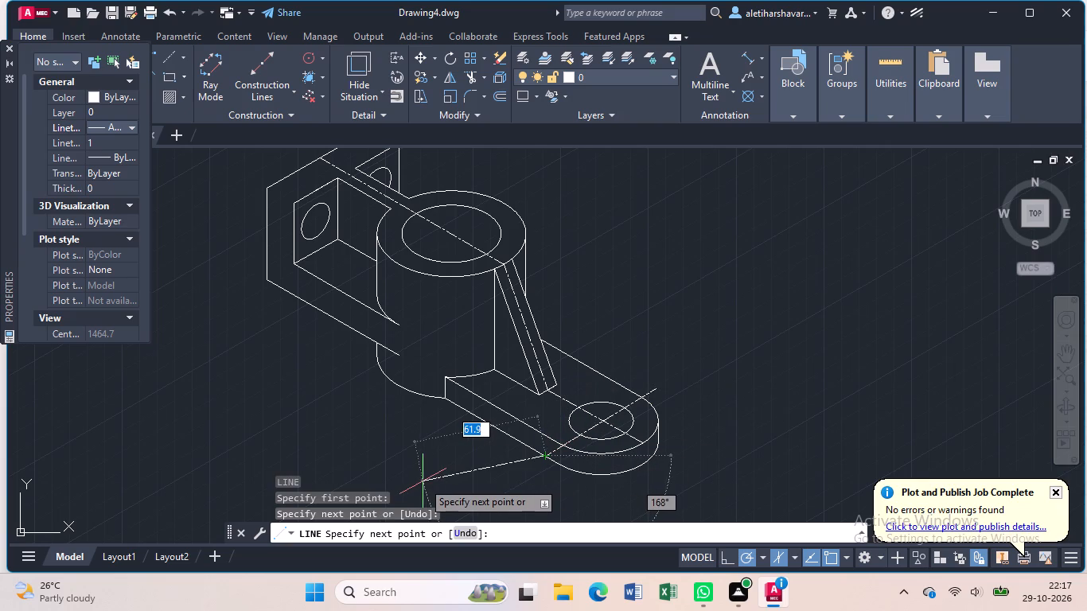
pyautogui.press('Escape')
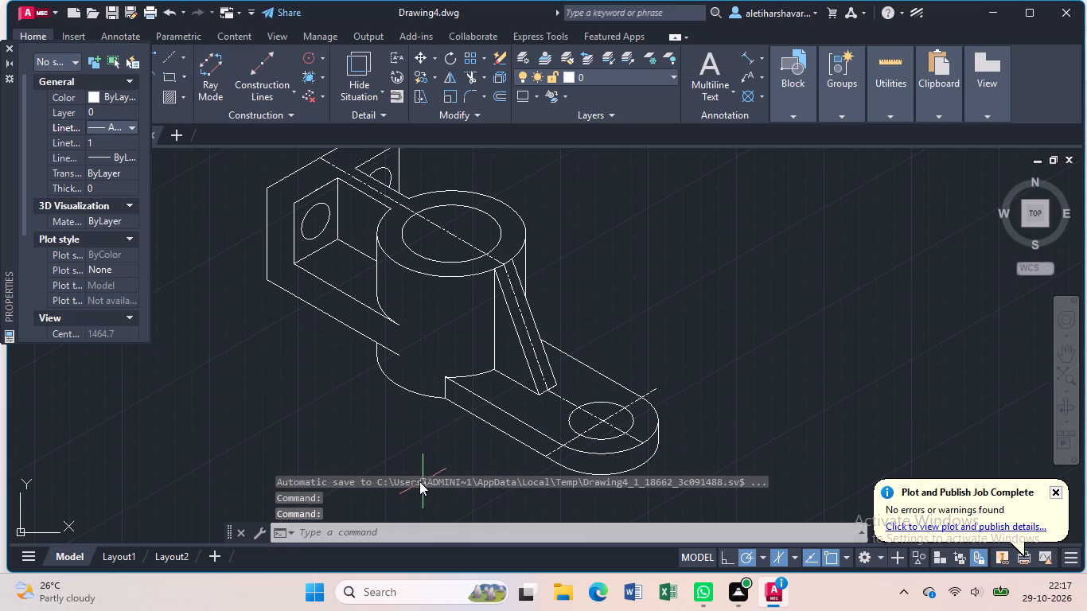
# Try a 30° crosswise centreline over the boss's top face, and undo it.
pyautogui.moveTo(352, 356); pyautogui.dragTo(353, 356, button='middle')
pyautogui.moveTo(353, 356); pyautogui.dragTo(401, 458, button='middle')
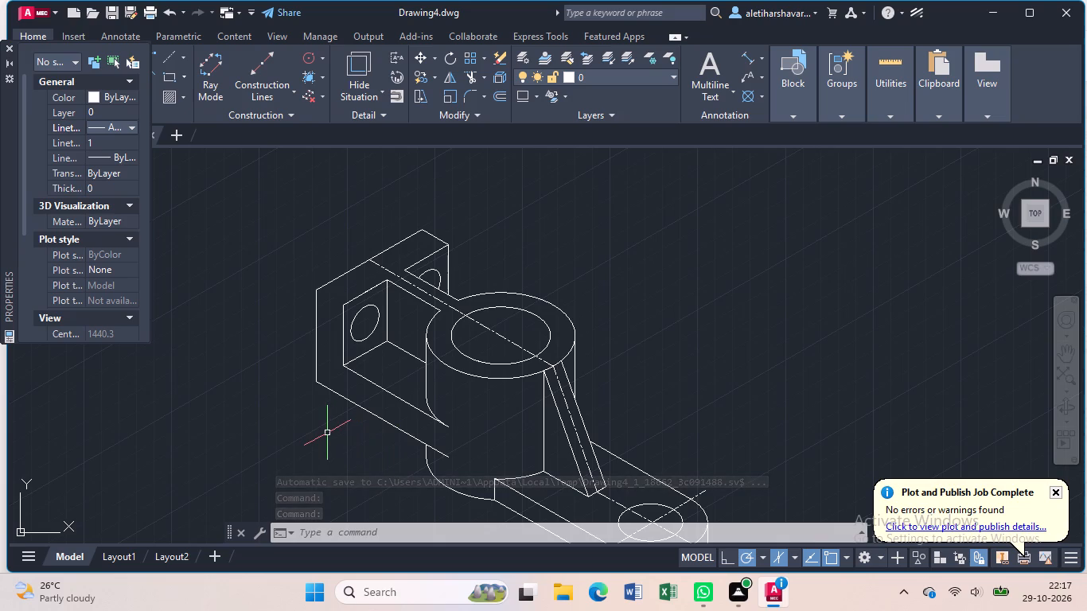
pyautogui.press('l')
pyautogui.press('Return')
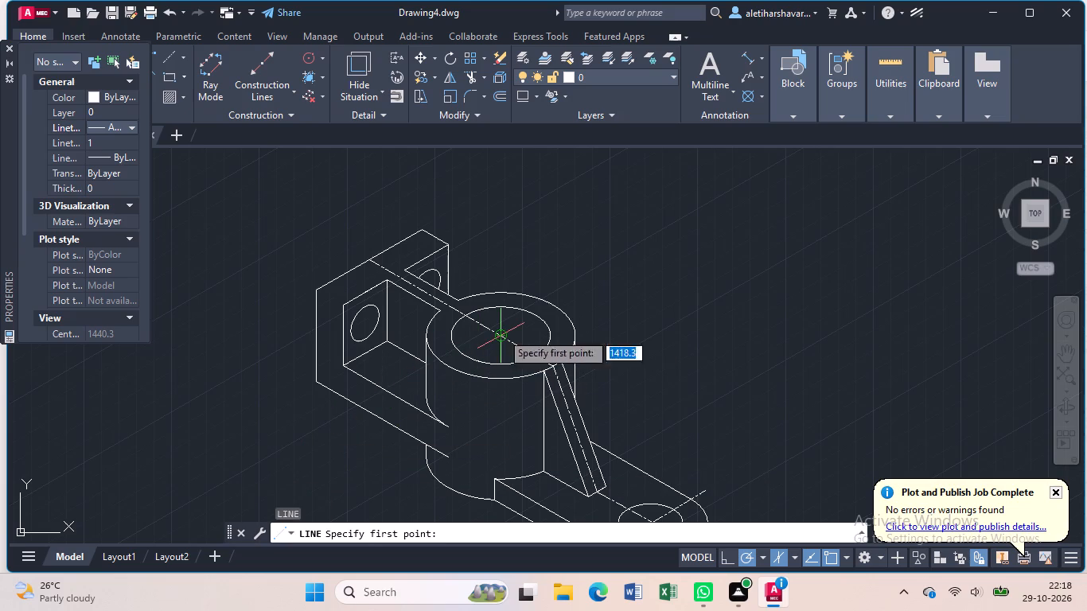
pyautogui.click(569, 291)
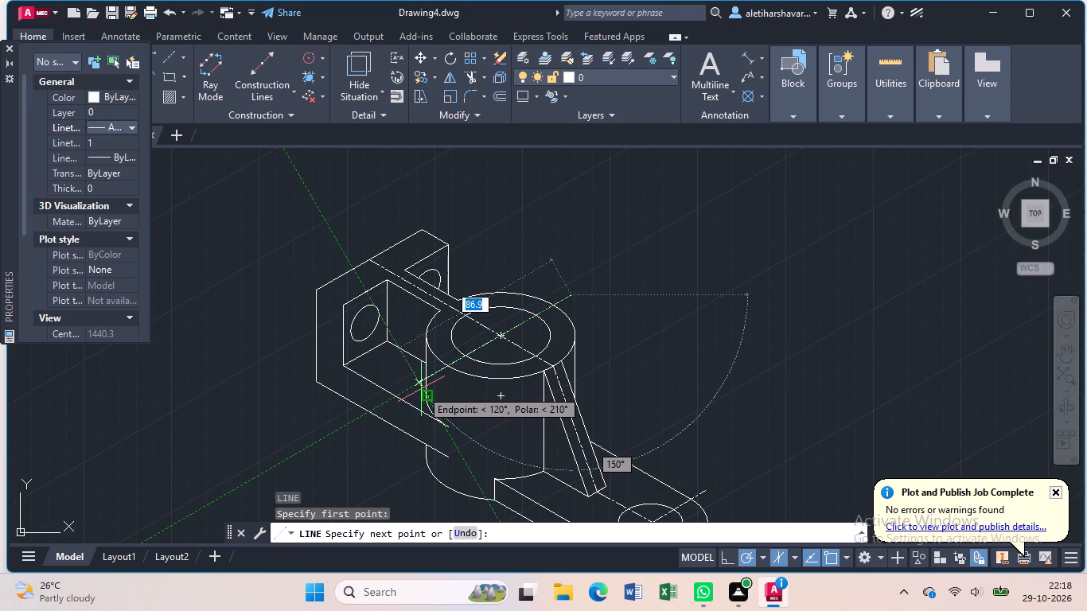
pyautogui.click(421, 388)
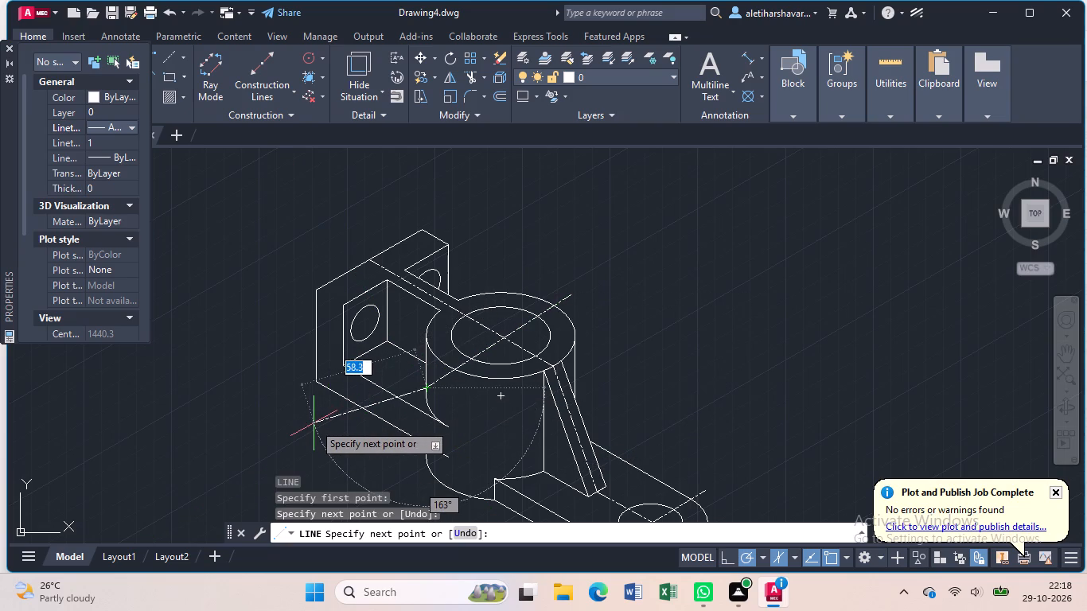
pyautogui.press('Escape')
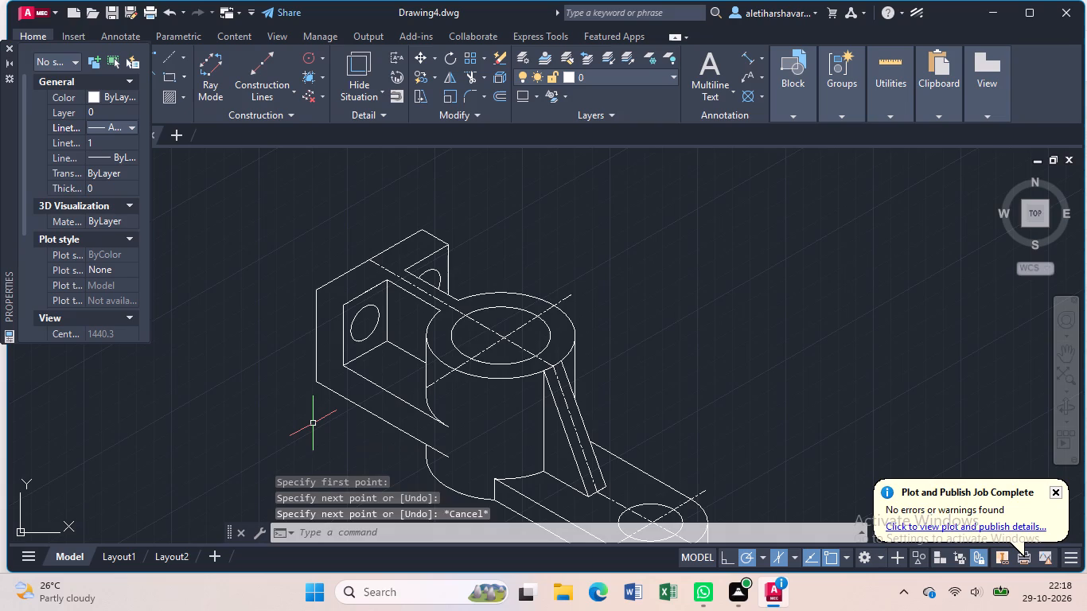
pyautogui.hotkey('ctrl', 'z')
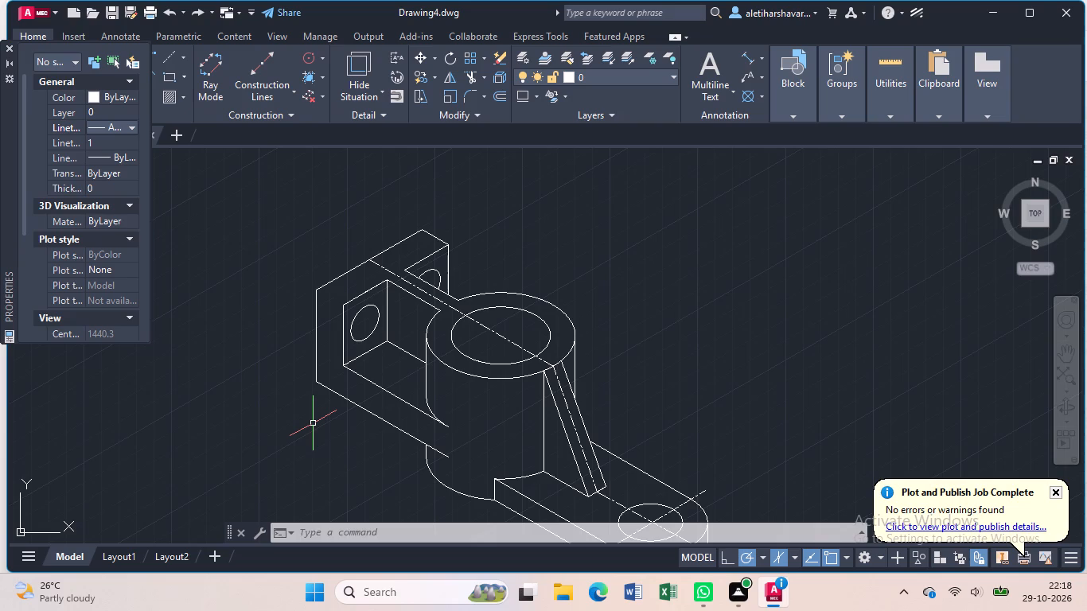
# Draw a 30° crosswise centreline through the centre of the boss's top circles, extending slightly past the outer rim at both ends.
pyautogui.press('l')
pyautogui.press('Return')
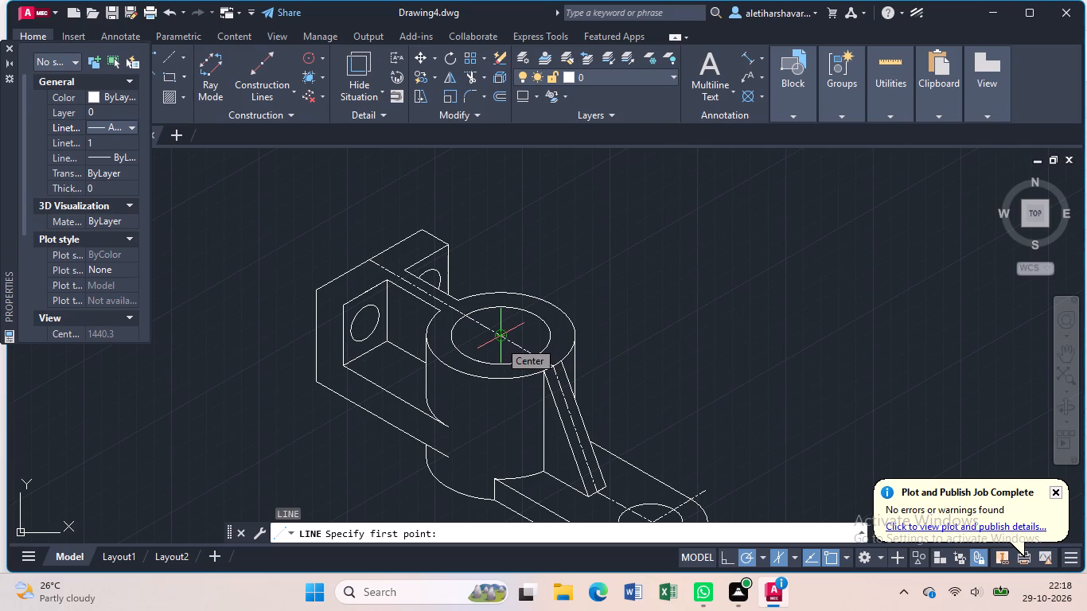
pyautogui.click(565, 291)
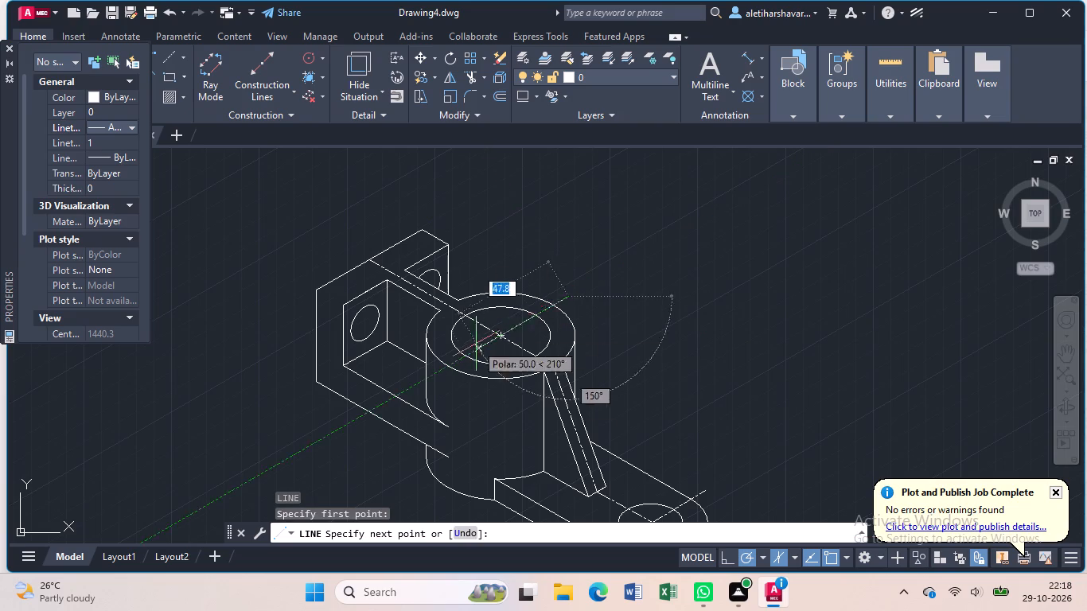
pyautogui.click(438, 376)
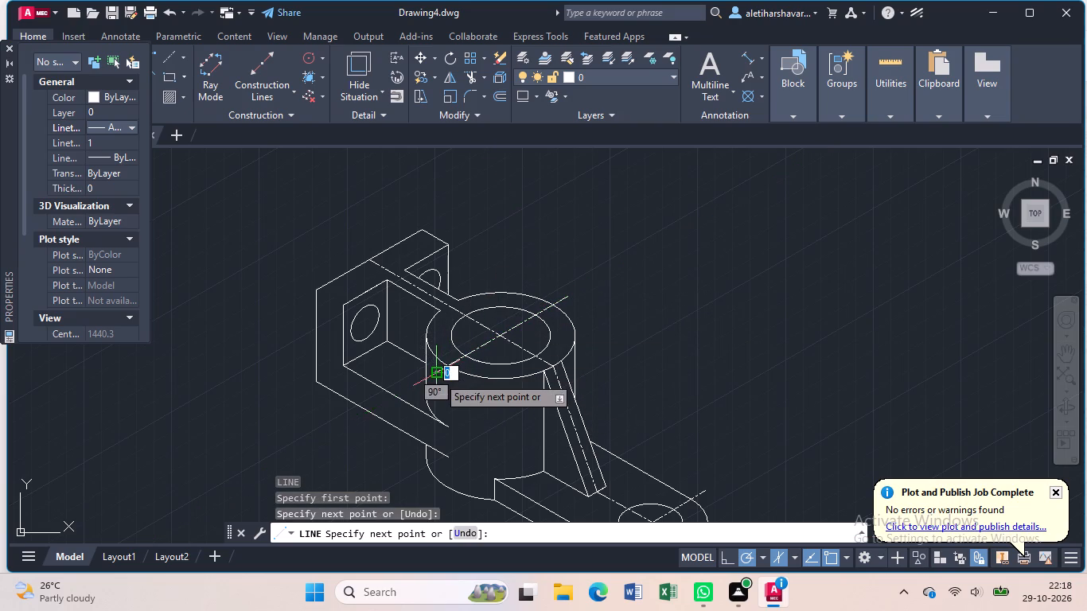
pyautogui.press('Escape')
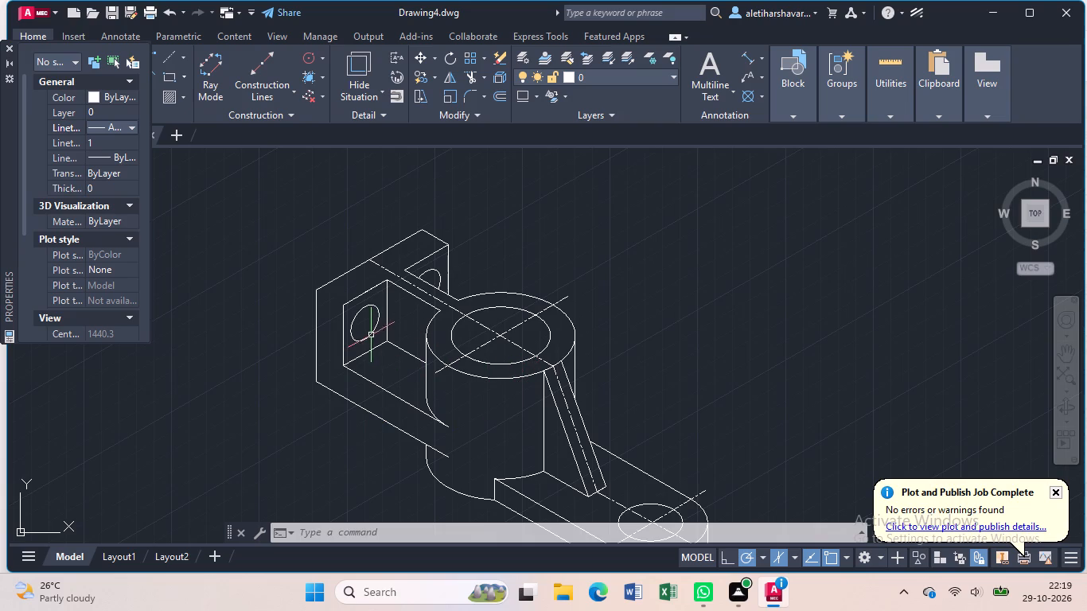
# Draw crossing centrelines through the centre of the upright's front hole: one about 20 units long at 30° and one vertical.
pyautogui.scroll(2, 383, 338)
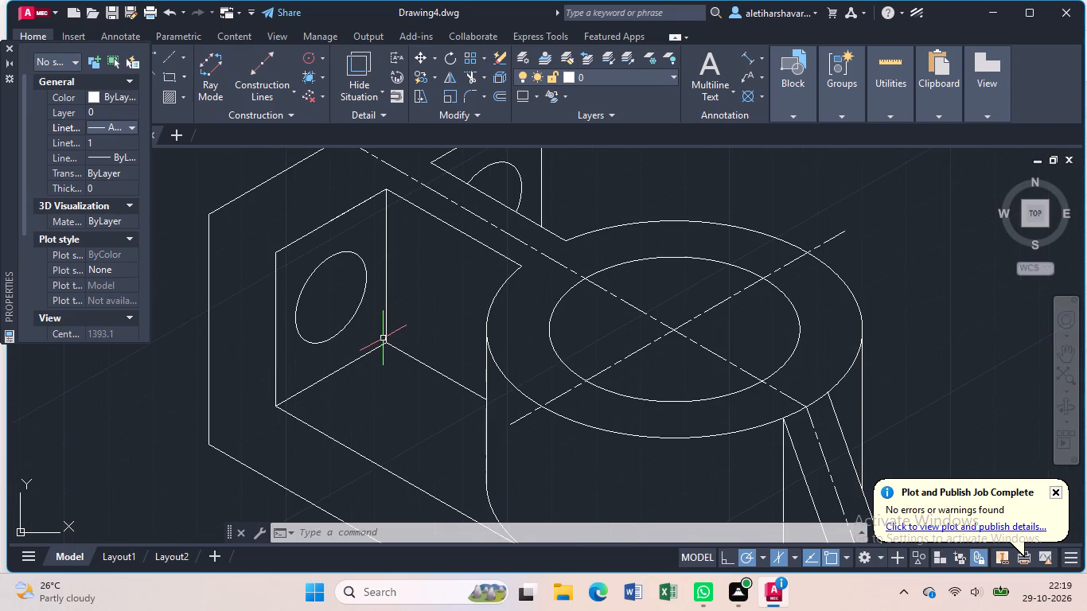
pyautogui.moveTo(383, 338); pyautogui.dragTo(383, 318, button='middle')
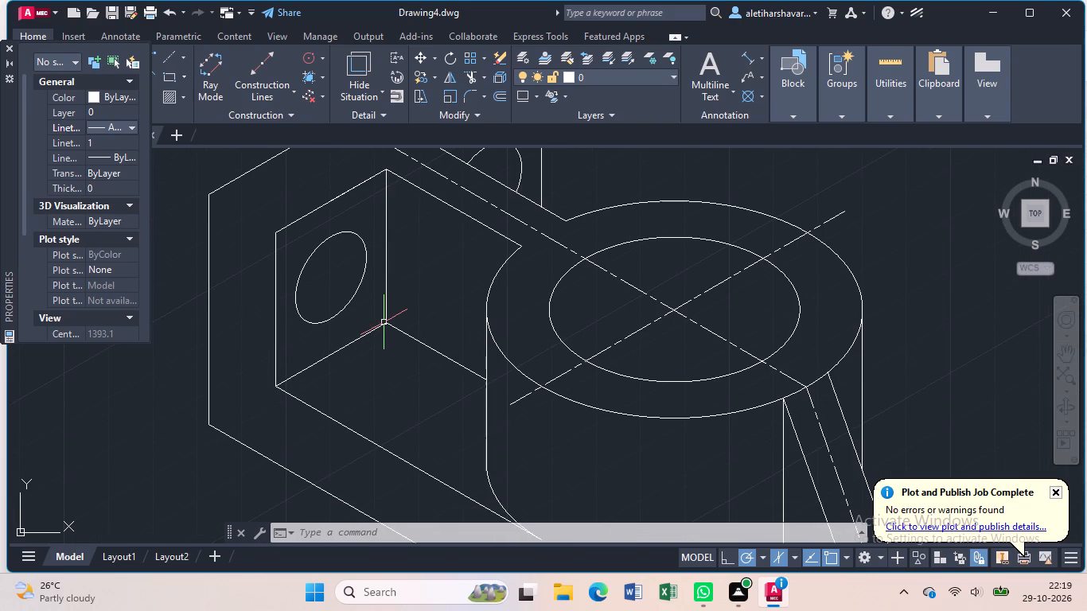
pyautogui.press('l')
pyautogui.press('Return')
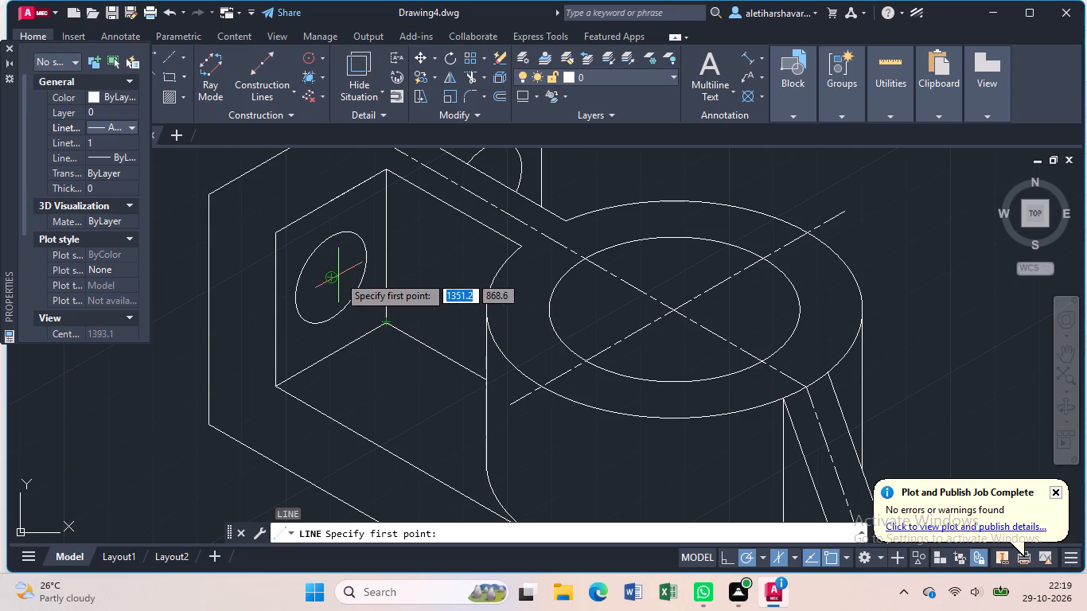
pyautogui.click(375, 251)
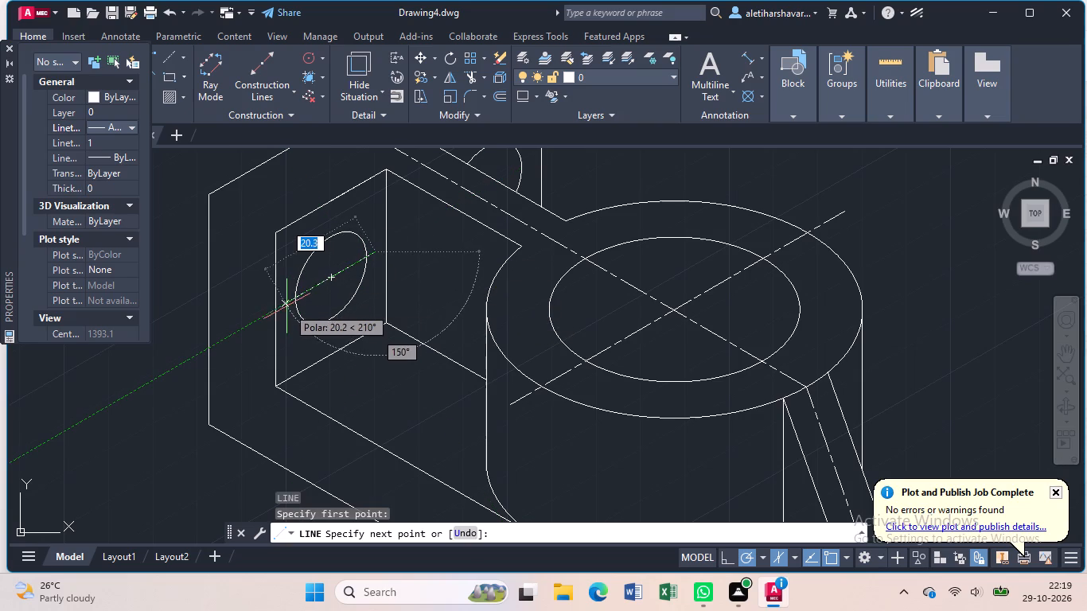
pyautogui.click(286, 305)
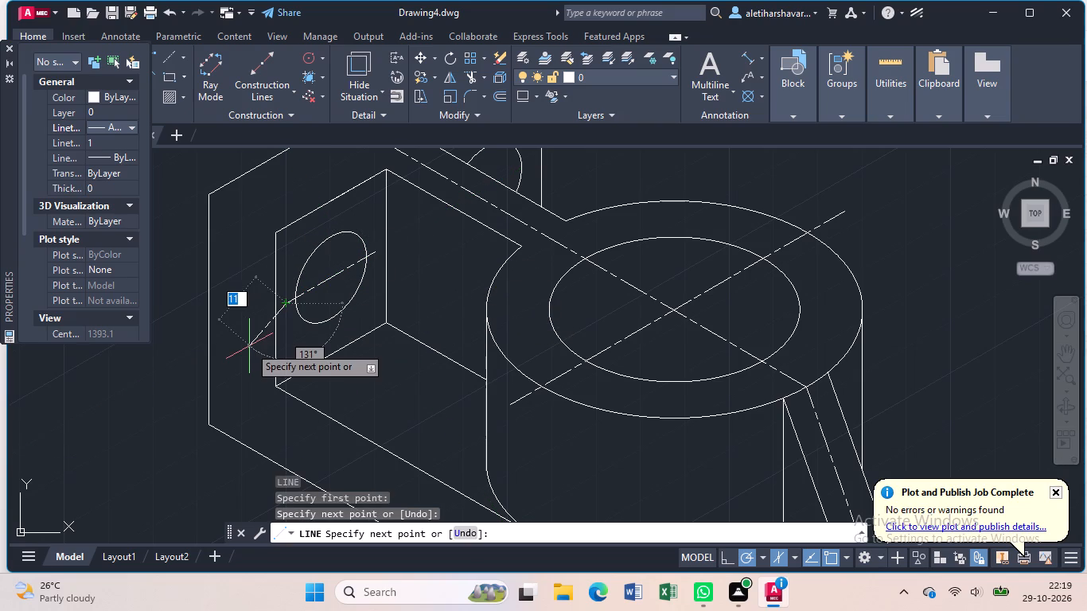
pyautogui.press('Escape')
pyautogui.press('l')
pyautogui.press('Return')
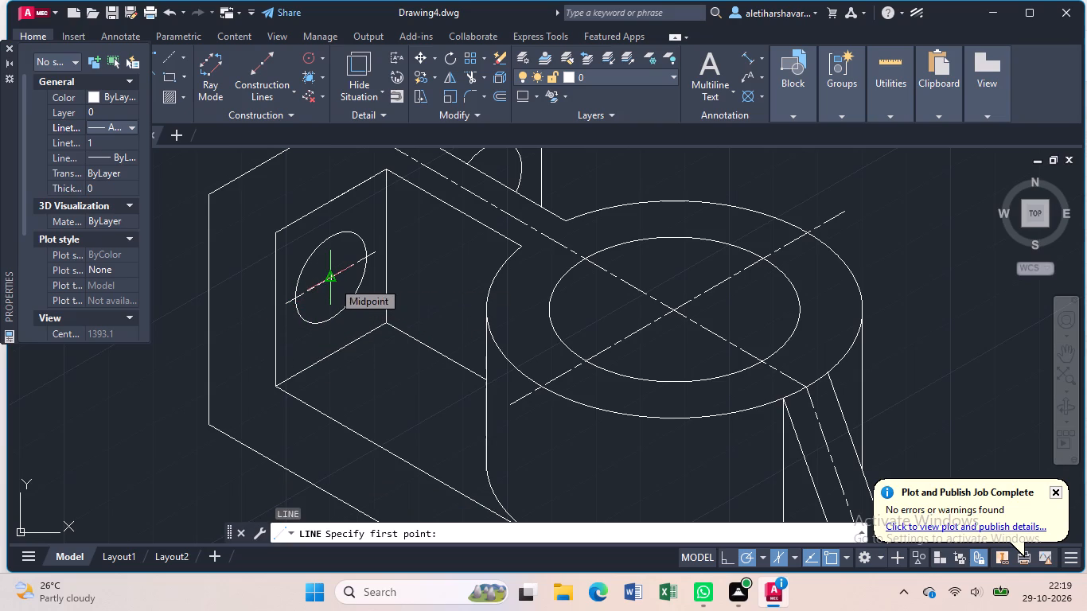
pyautogui.click(330, 220)
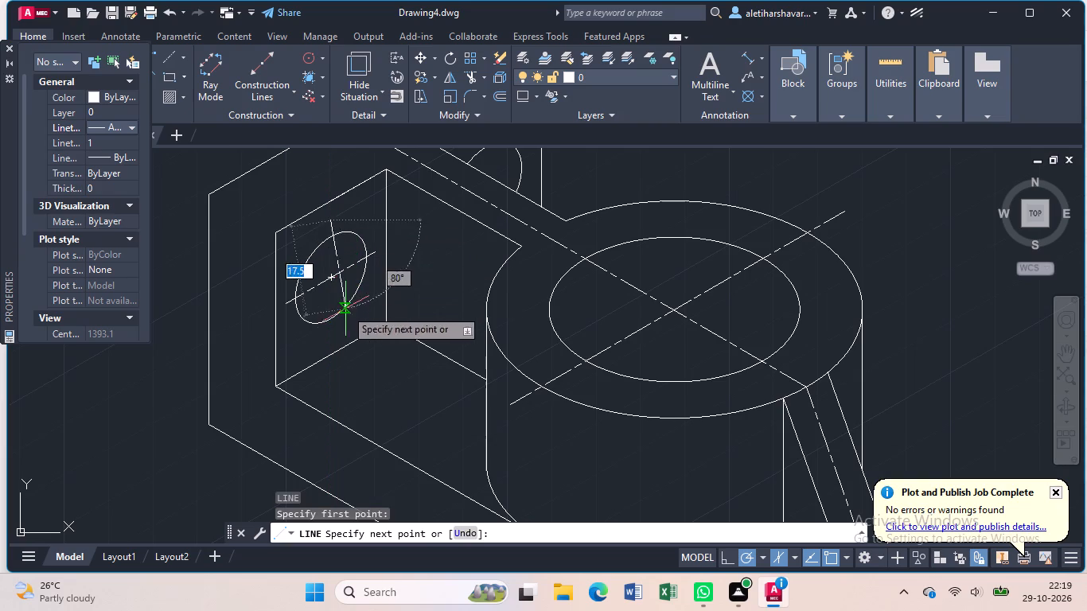
pyautogui.click(335, 340)
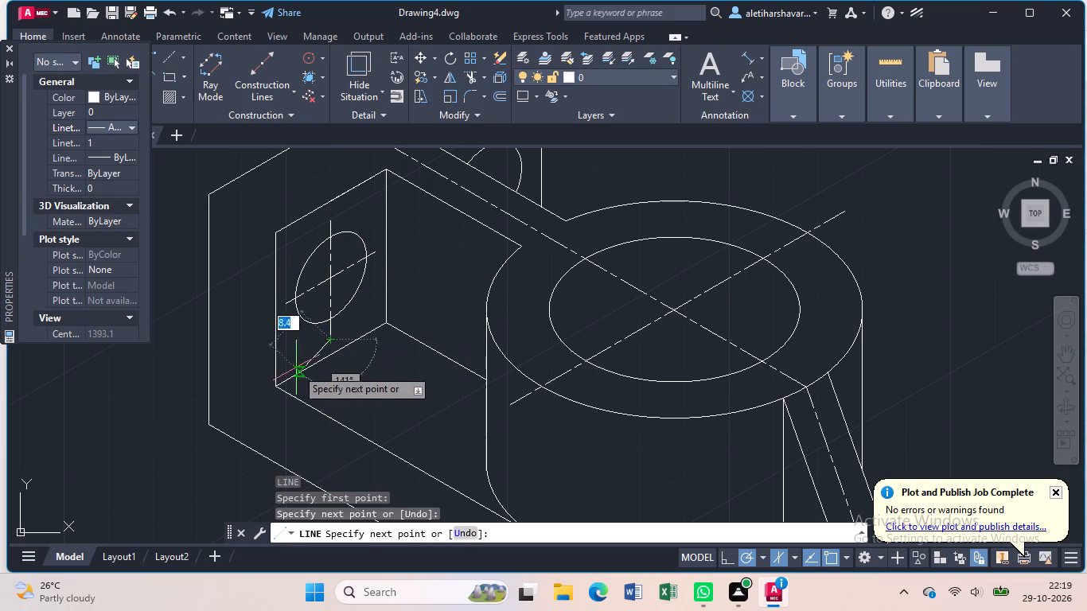
pyautogui.press('Escape')
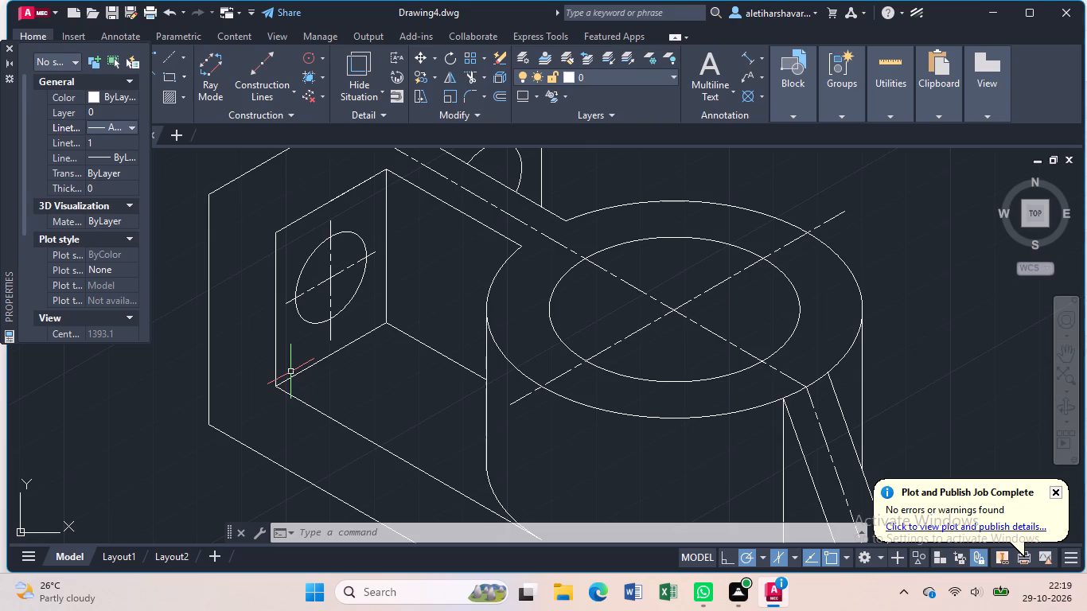
# Examine the whole isometric view, checking the centrelines on the upright, boss, rib and base.
pyautogui.moveTo(455, 288); pyautogui.dragTo(454, 291, button='middle')
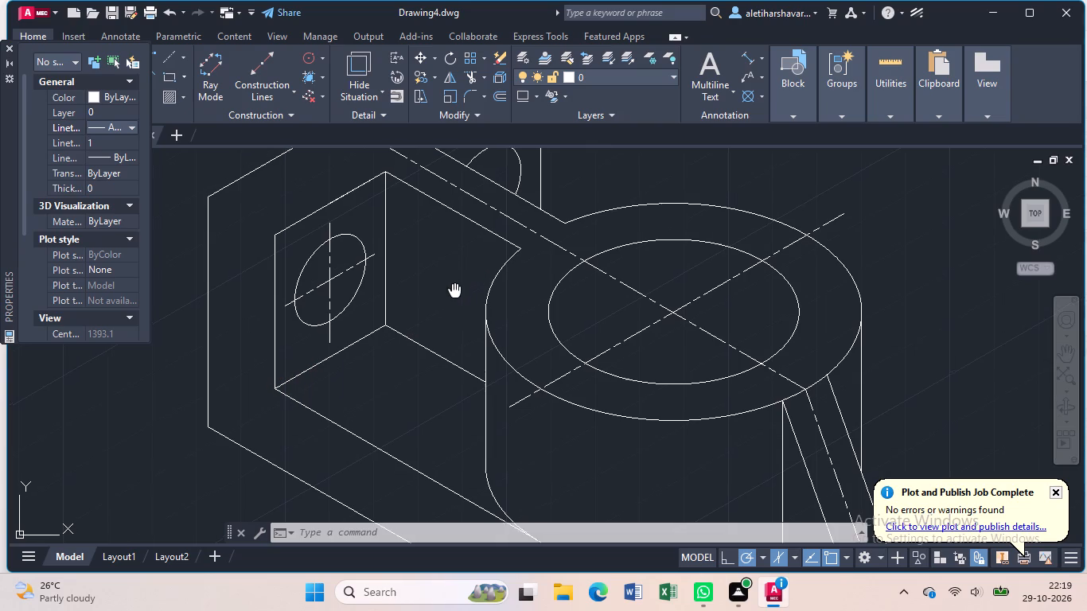
pyautogui.moveTo(454, 291); pyautogui.dragTo(429, 379, button='middle')
pyautogui.scroll(-1, 429, 379)
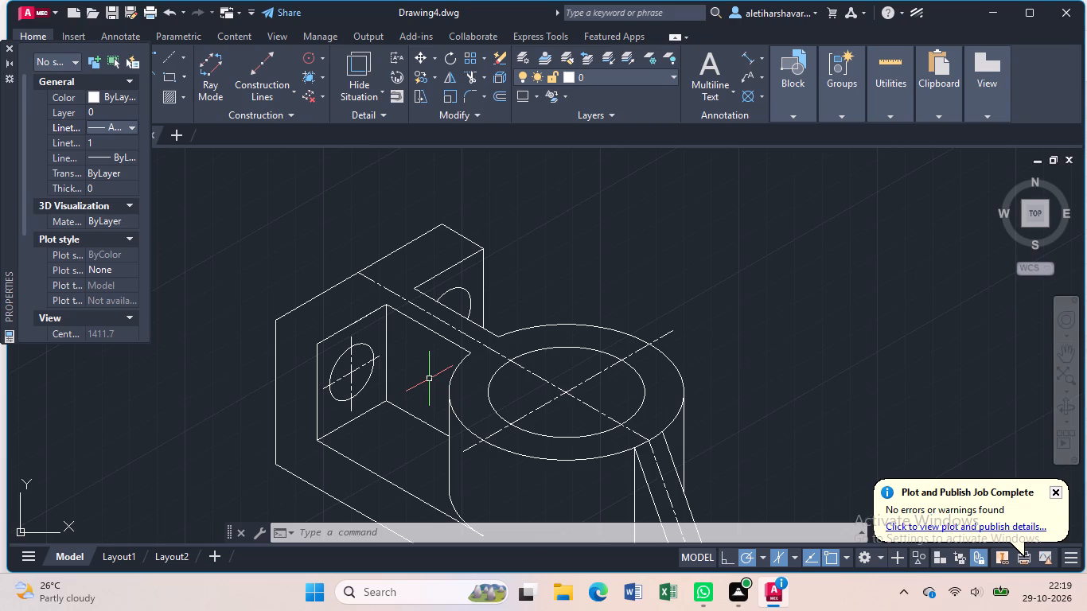
pyautogui.scroll(-1, 518, 378)
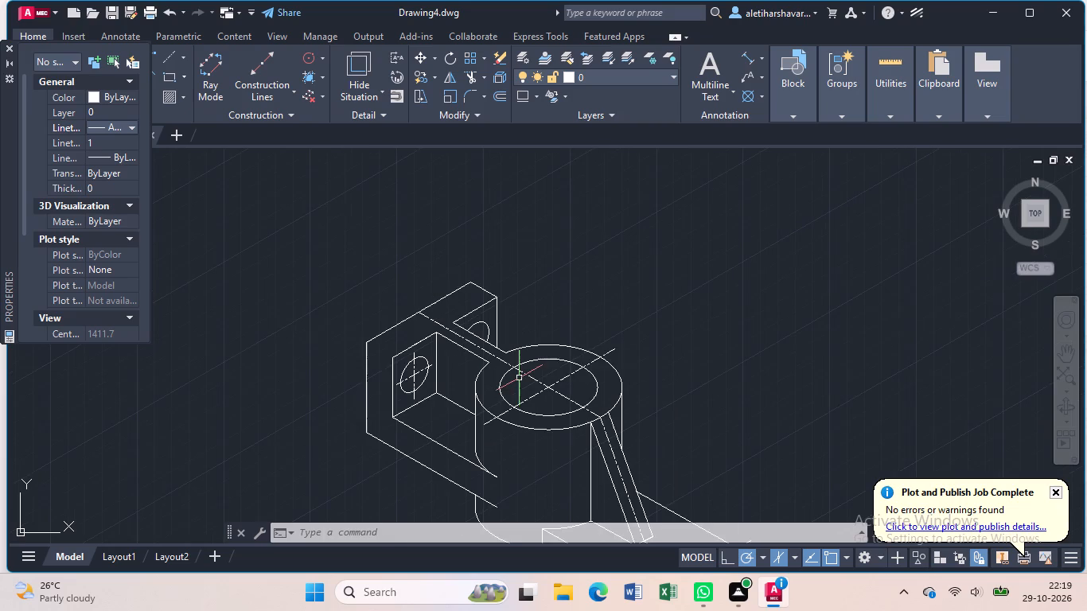
pyautogui.moveTo(538, 449); pyautogui.dragTo(532, 434, button='middle')
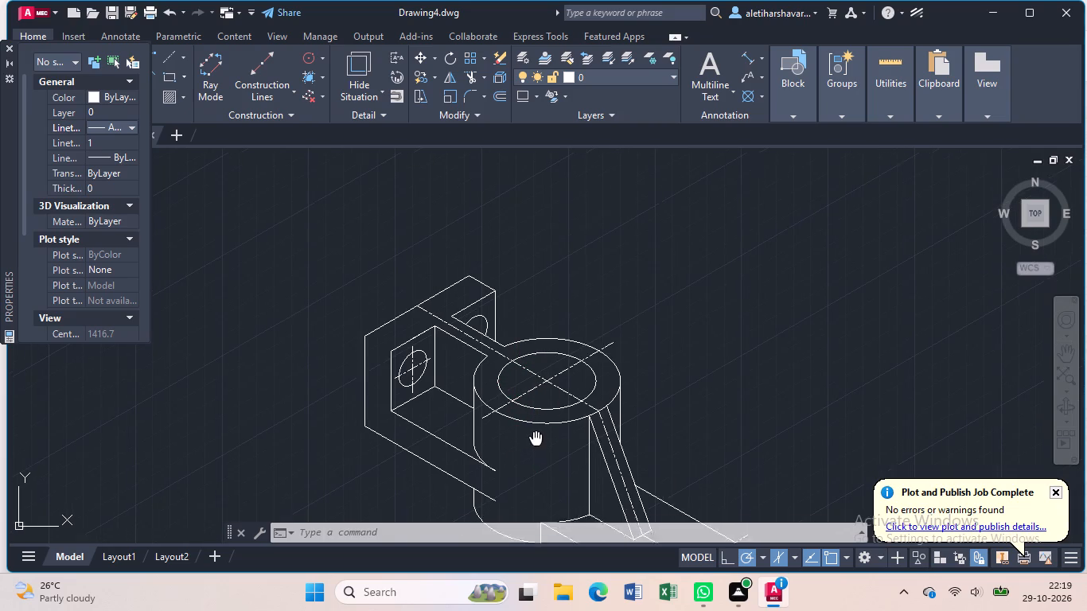
pyautogui.moveTo(532, 434); pyautogui.dragTo(483, 340, button='middle')
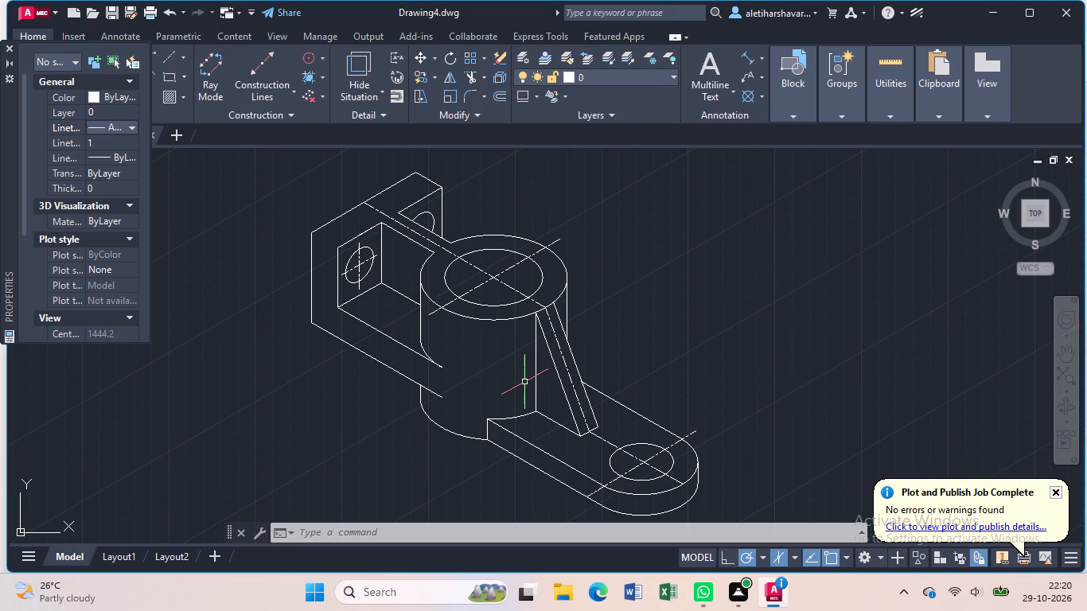
pyautogui.scroll(-1, 528, 381)
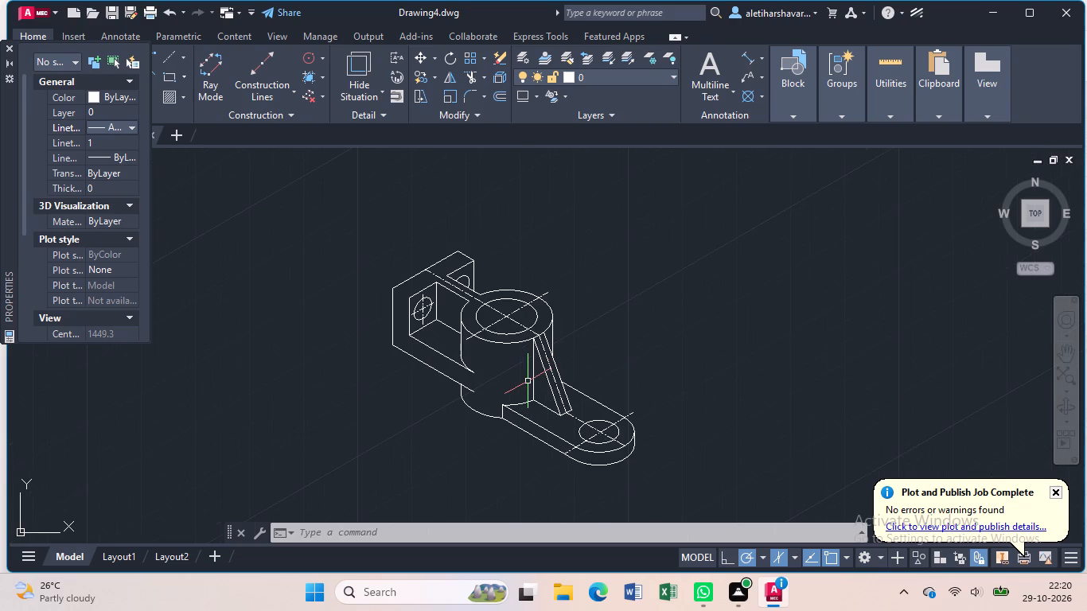
pyautogui.scroll(1, 532, 374)
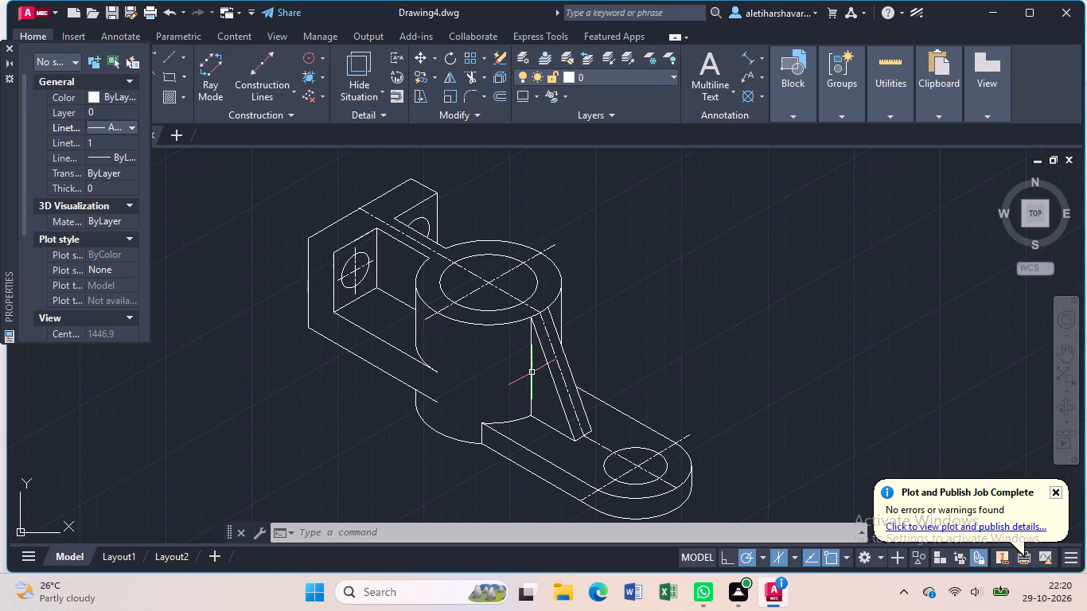
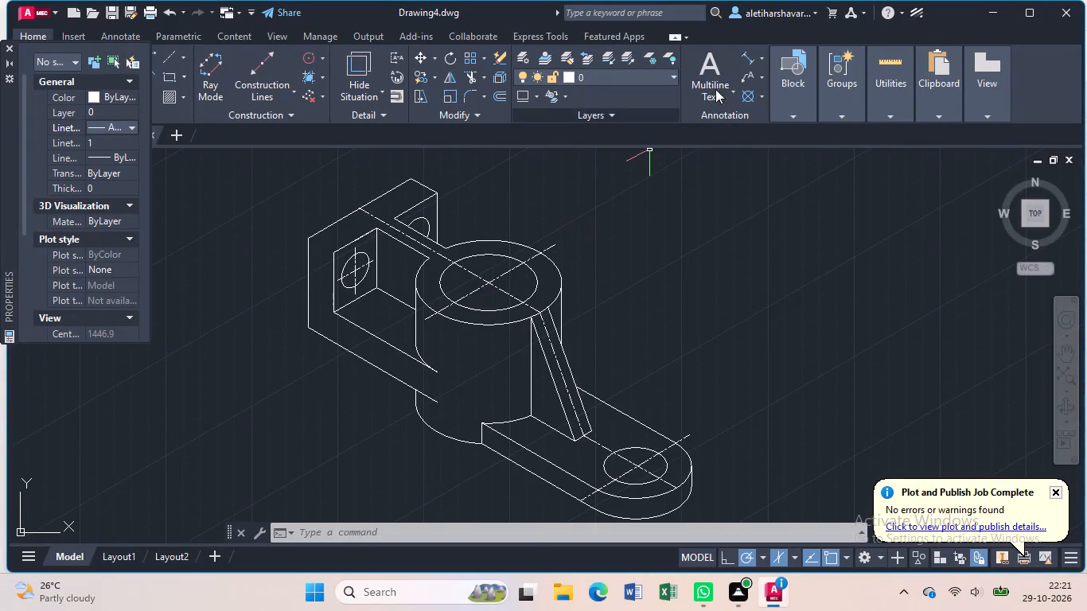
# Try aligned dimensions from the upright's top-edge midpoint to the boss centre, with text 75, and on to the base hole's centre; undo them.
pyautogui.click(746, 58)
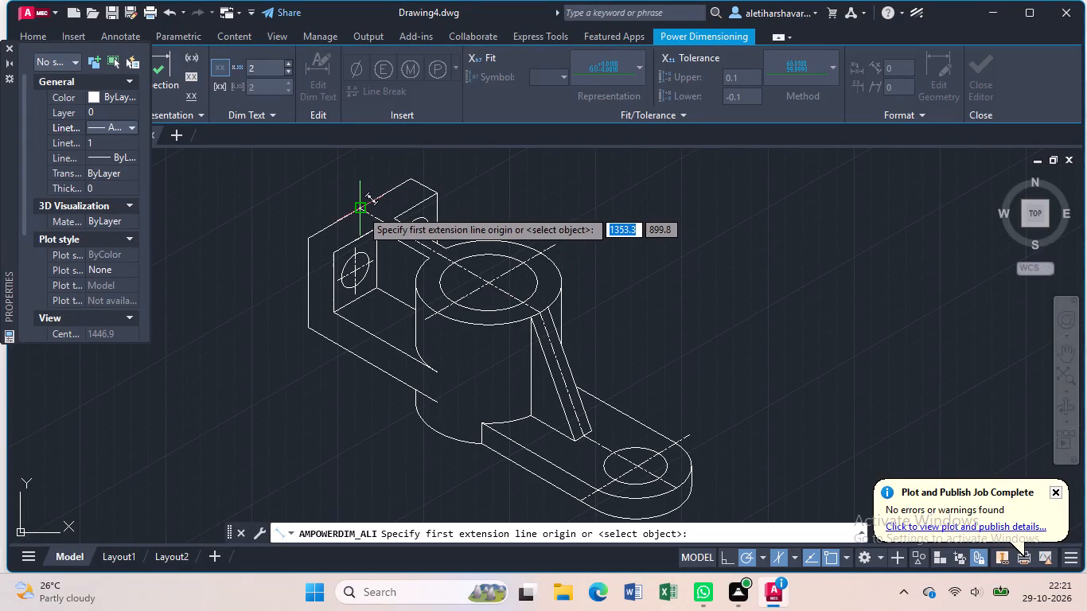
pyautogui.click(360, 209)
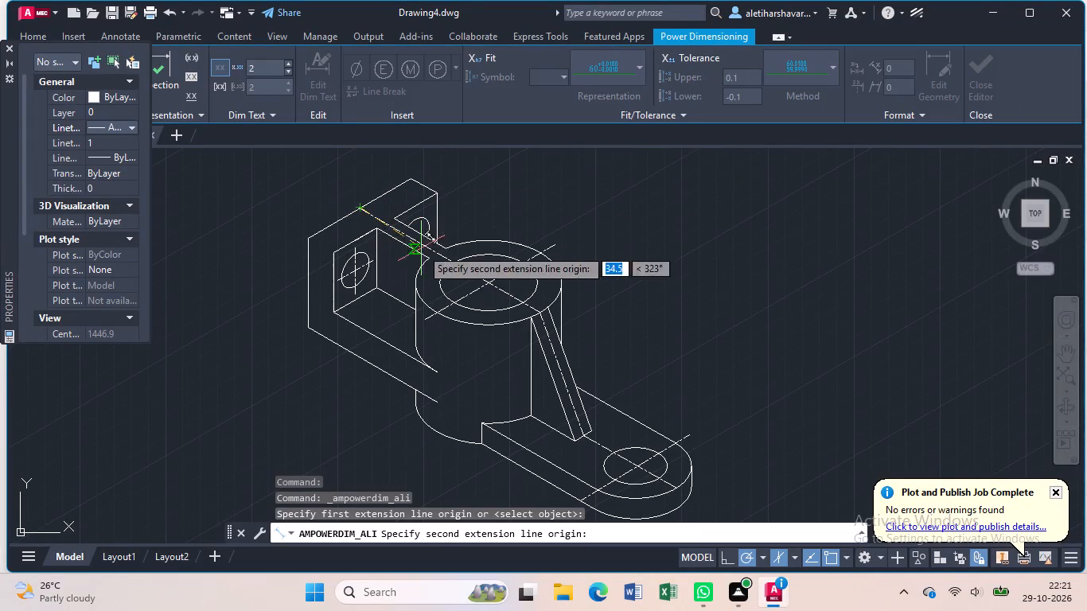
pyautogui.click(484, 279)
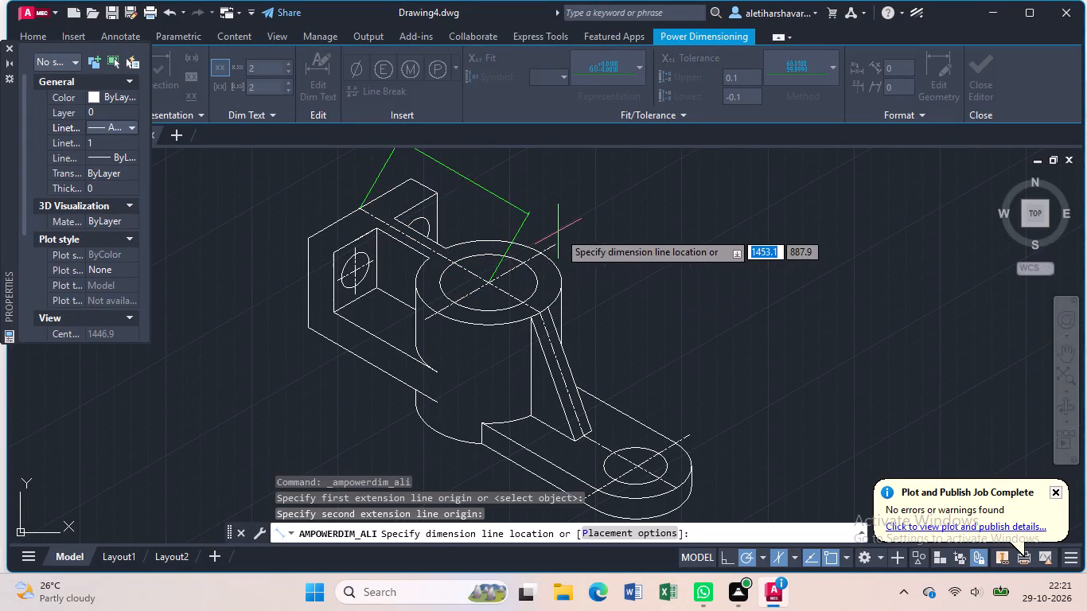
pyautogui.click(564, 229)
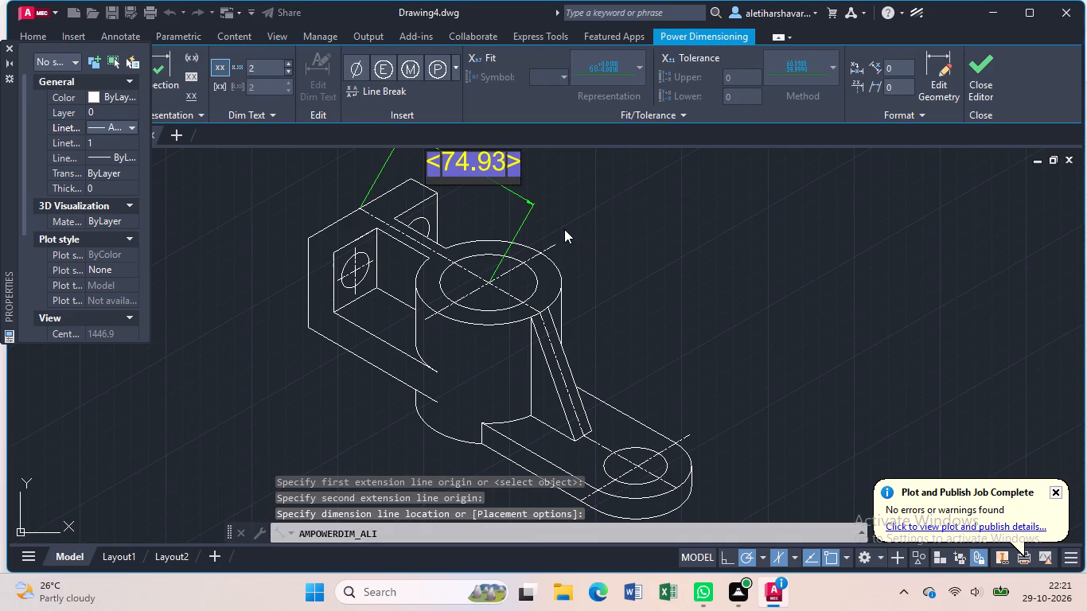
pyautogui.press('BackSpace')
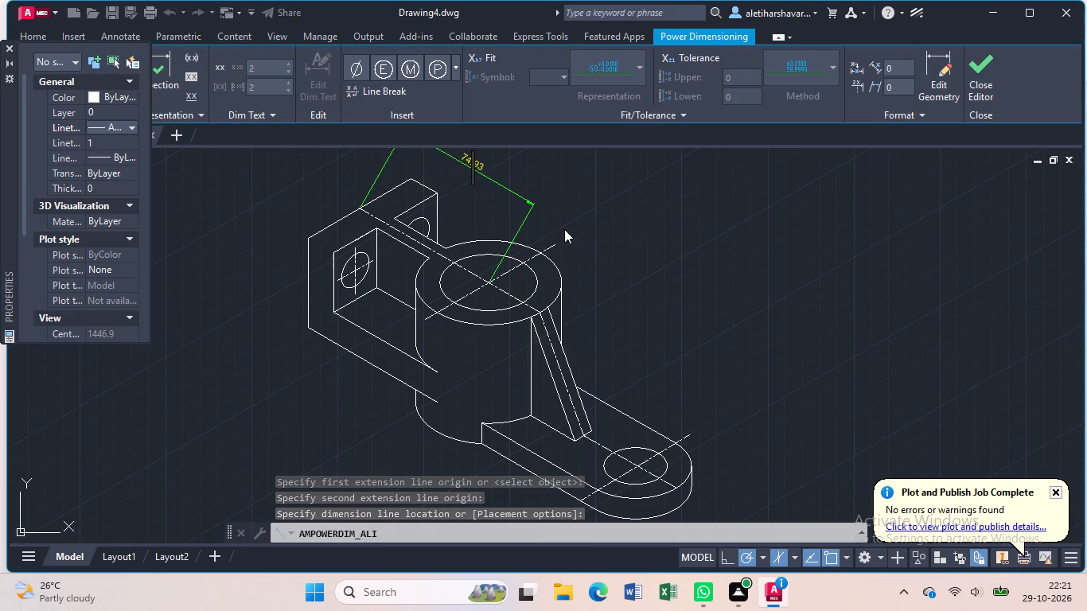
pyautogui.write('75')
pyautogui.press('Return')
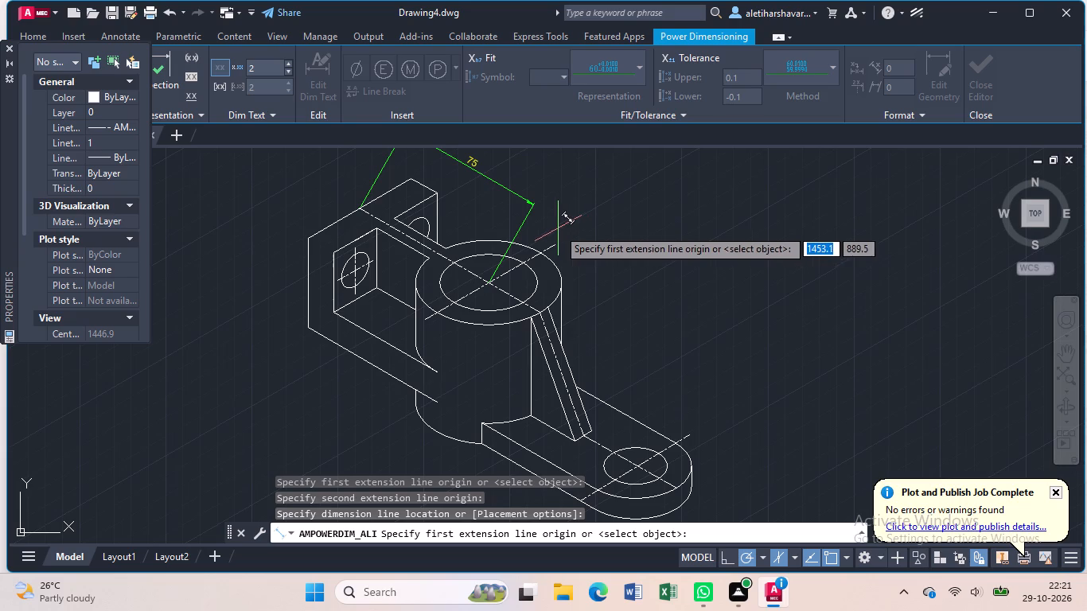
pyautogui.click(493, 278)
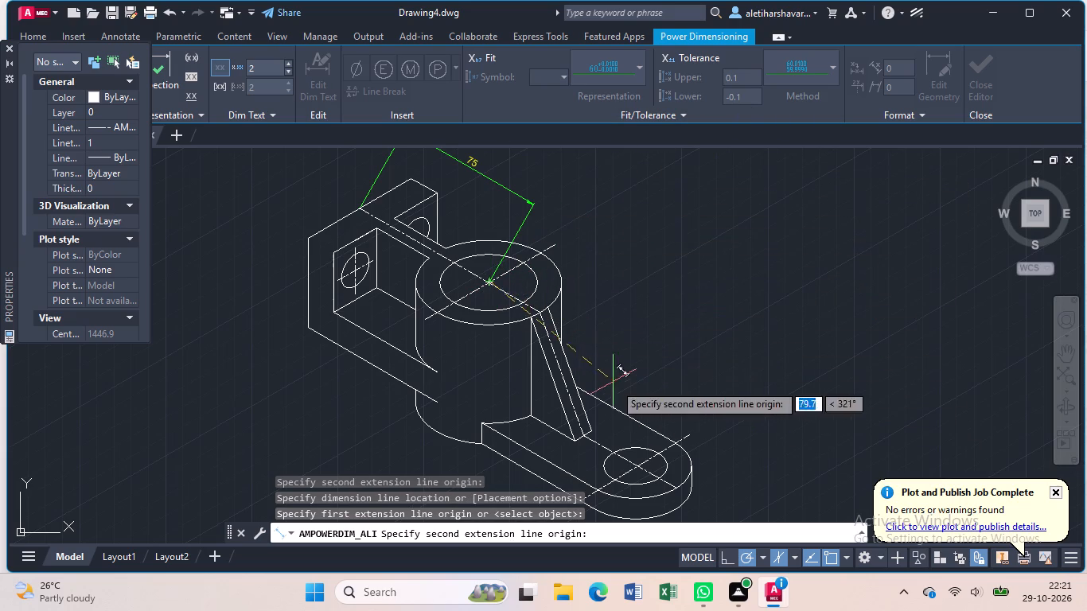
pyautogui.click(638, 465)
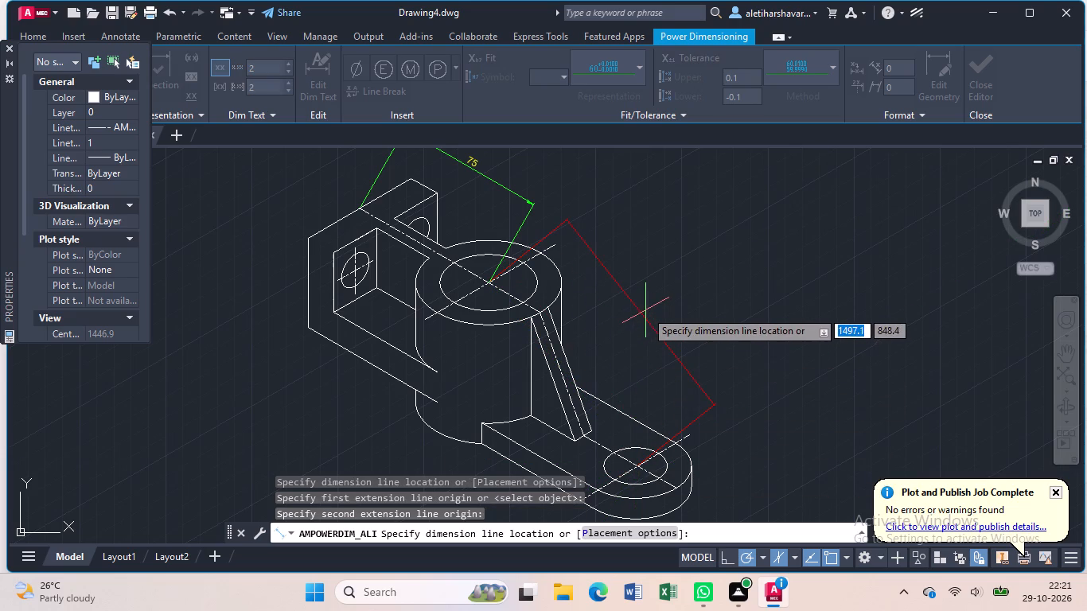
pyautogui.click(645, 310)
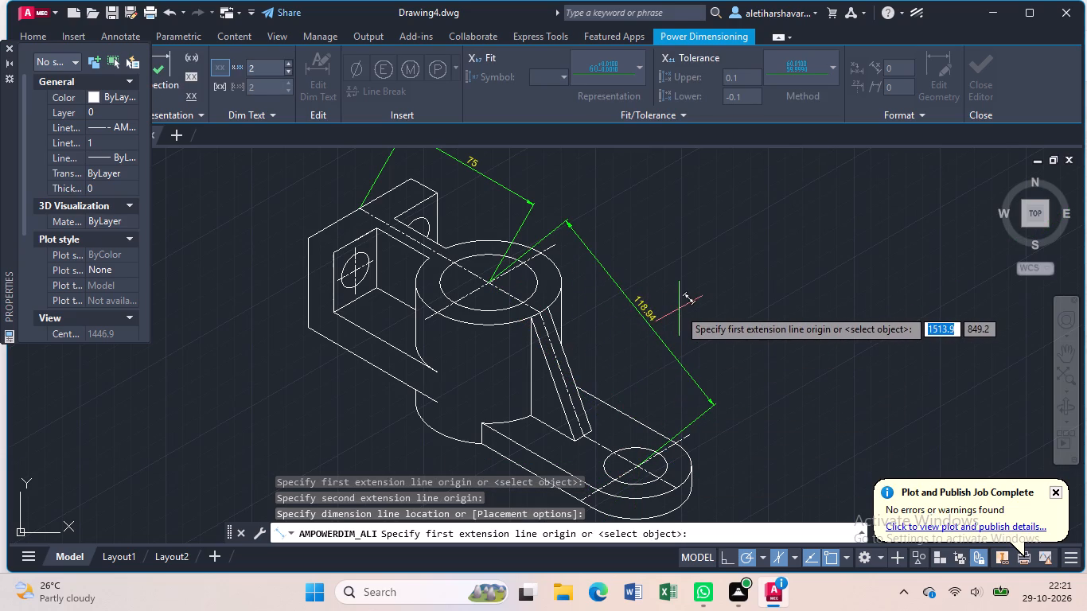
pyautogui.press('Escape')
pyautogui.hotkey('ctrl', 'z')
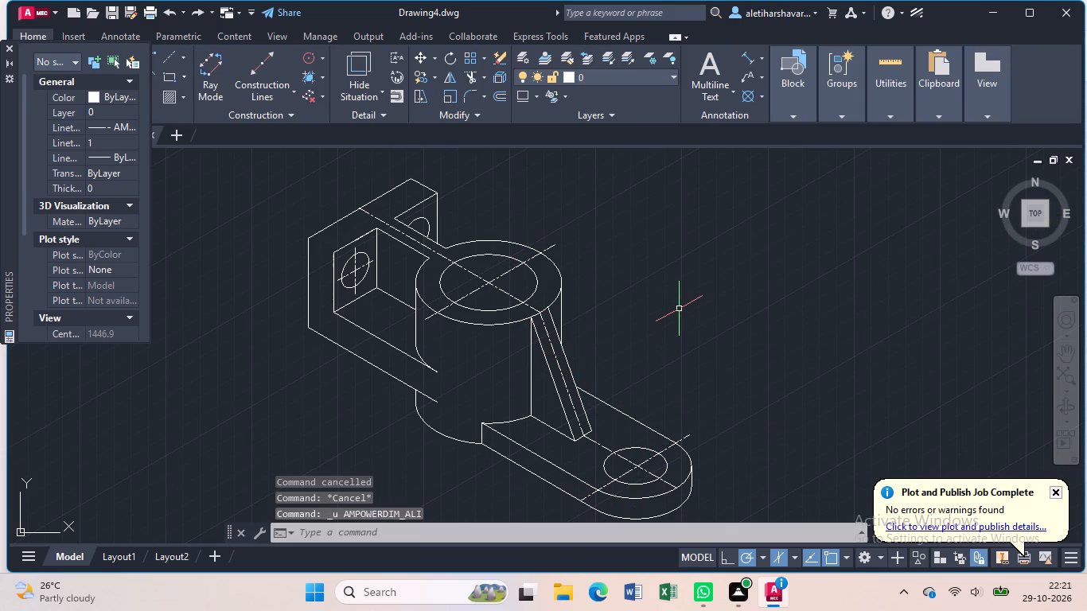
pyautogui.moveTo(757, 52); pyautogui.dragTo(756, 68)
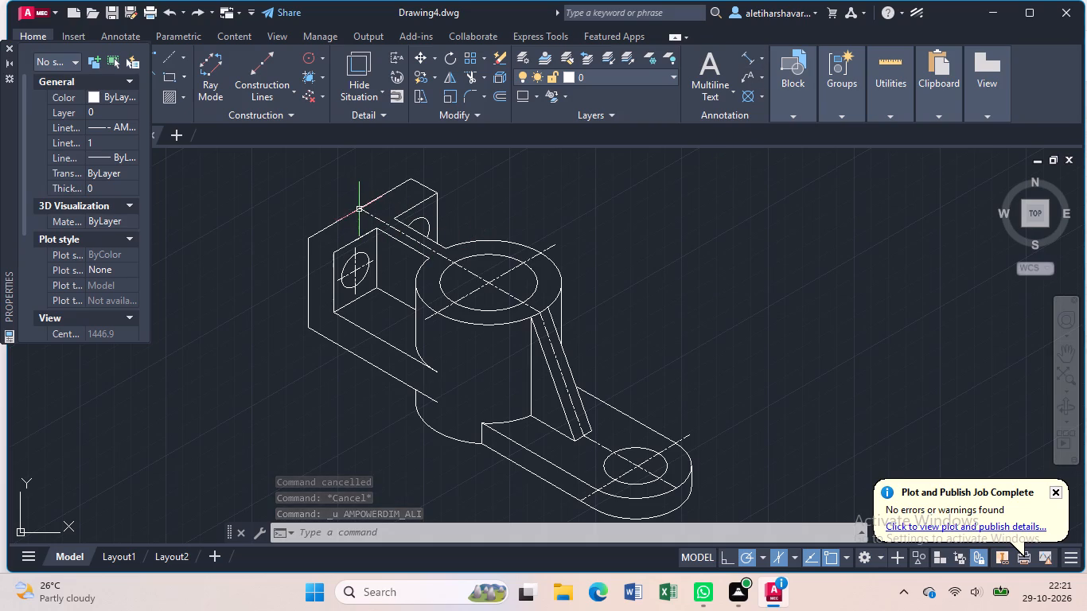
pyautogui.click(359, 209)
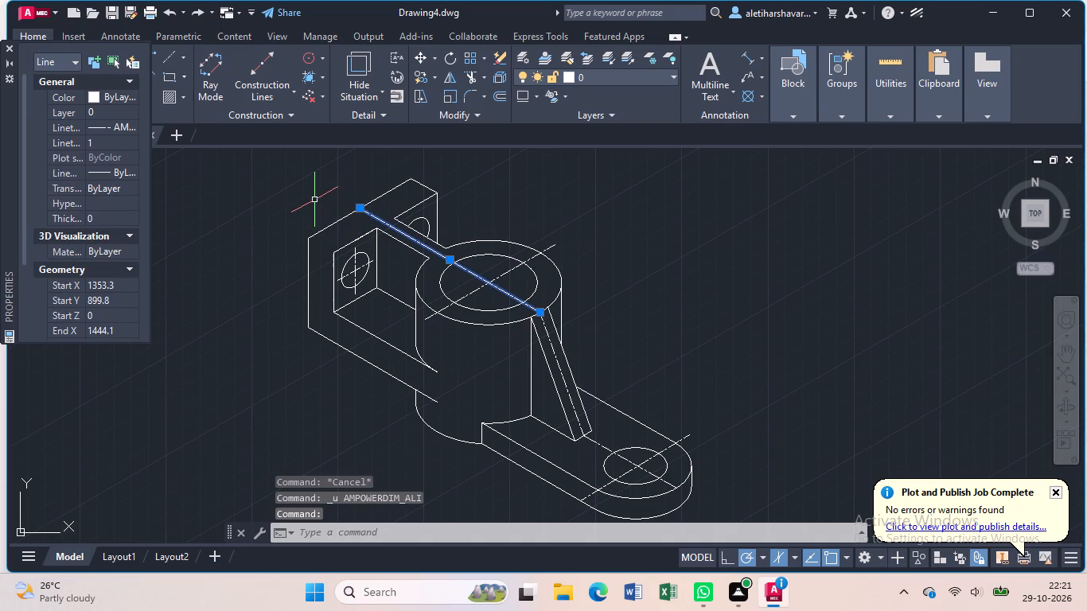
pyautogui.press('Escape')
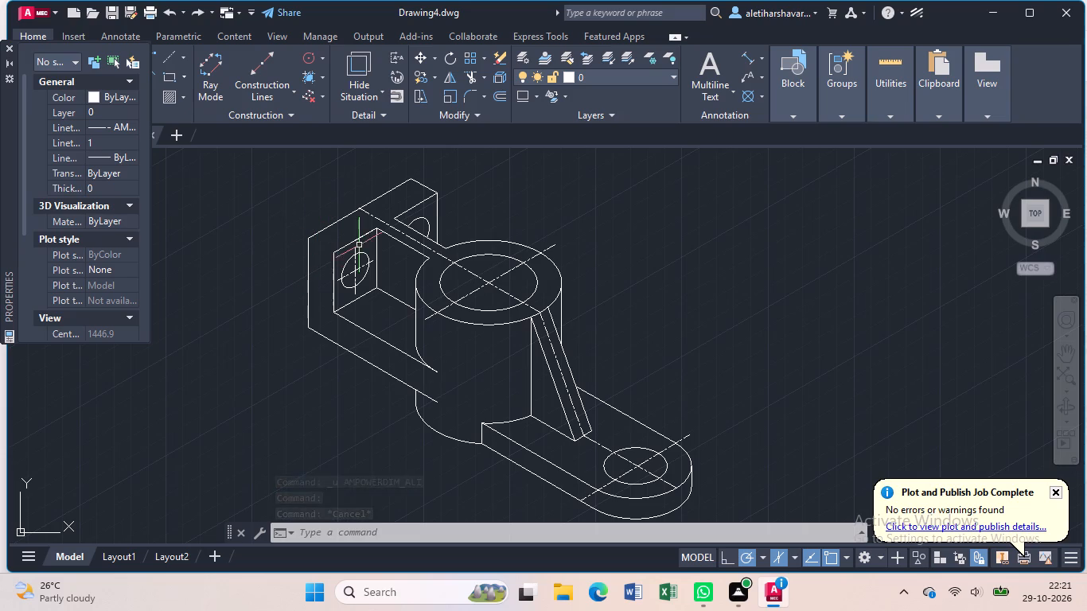
# Add an aligned dimension from the upright's top-edge midpoint to the centre of the boss's top circles, with its text overridden as 75.
pyautogui.click(747, 54)
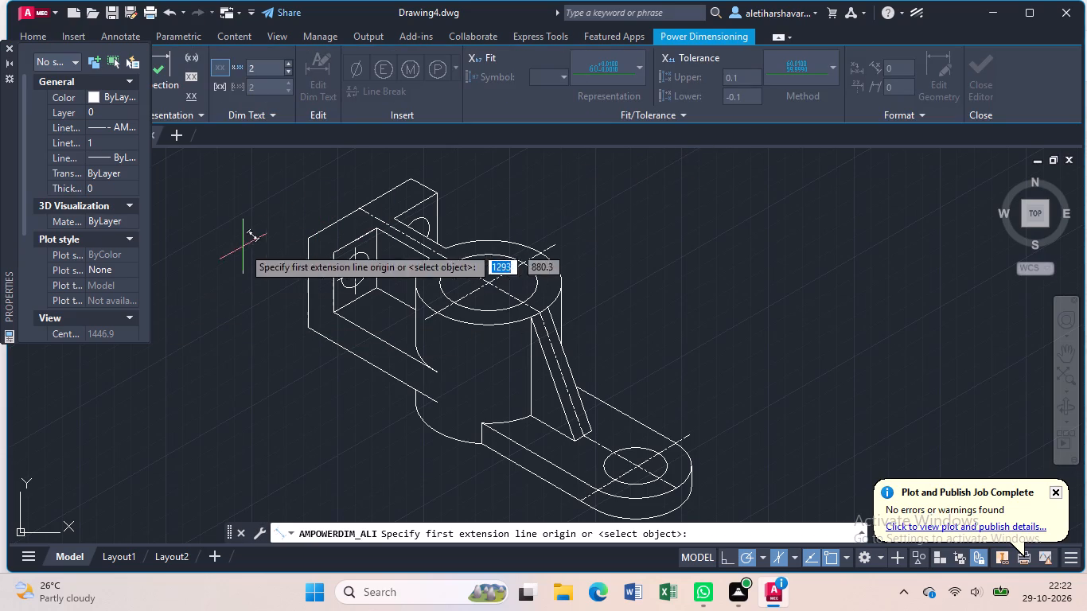
pyautogui.click(356, 206)
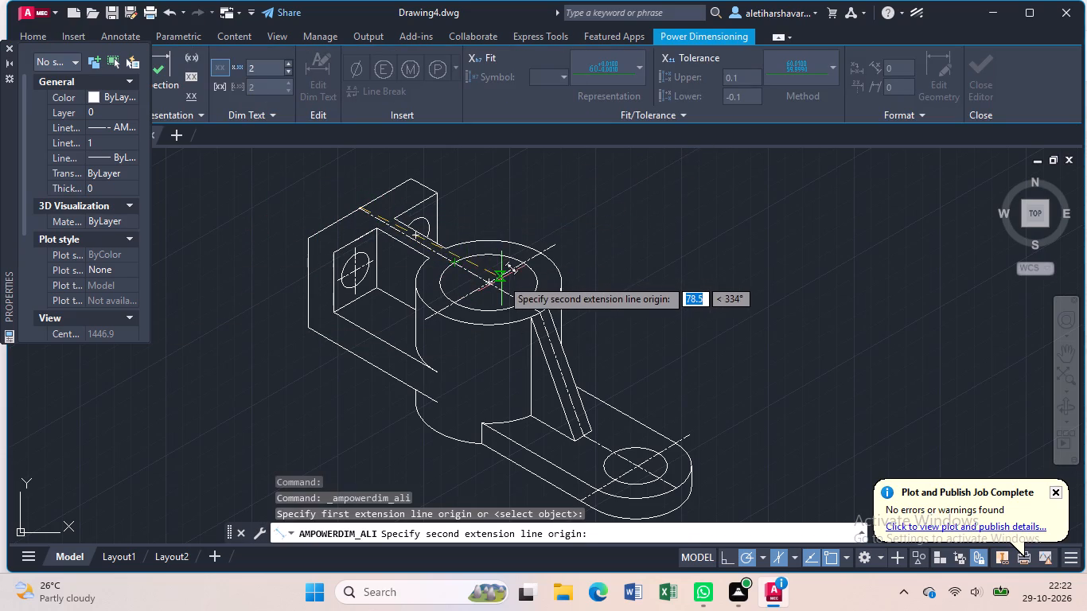
pyautogui.click(489, 283)
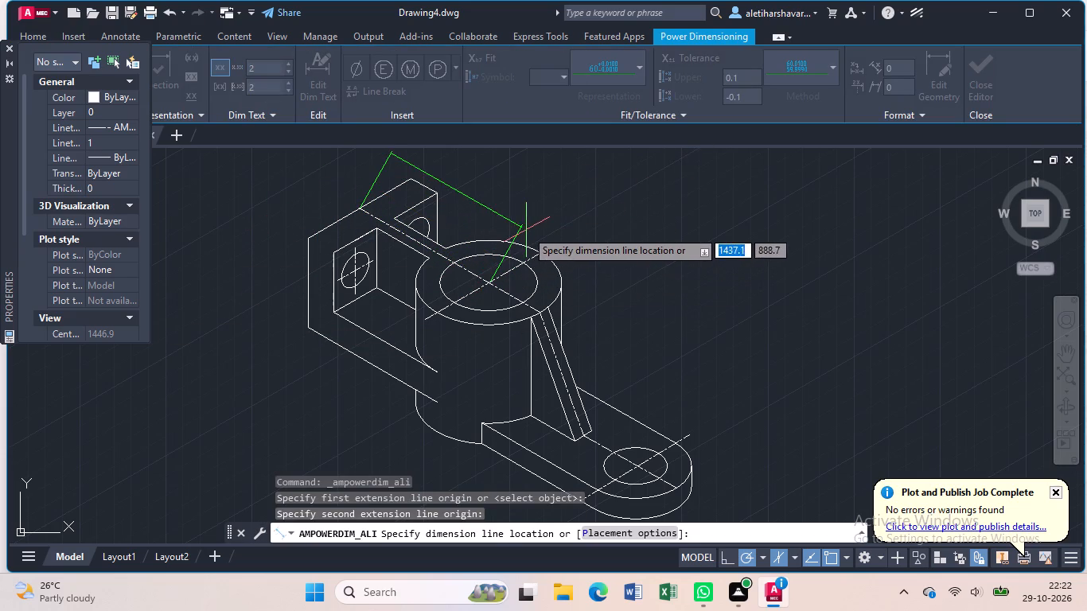
pyautogui.click(529, 228)
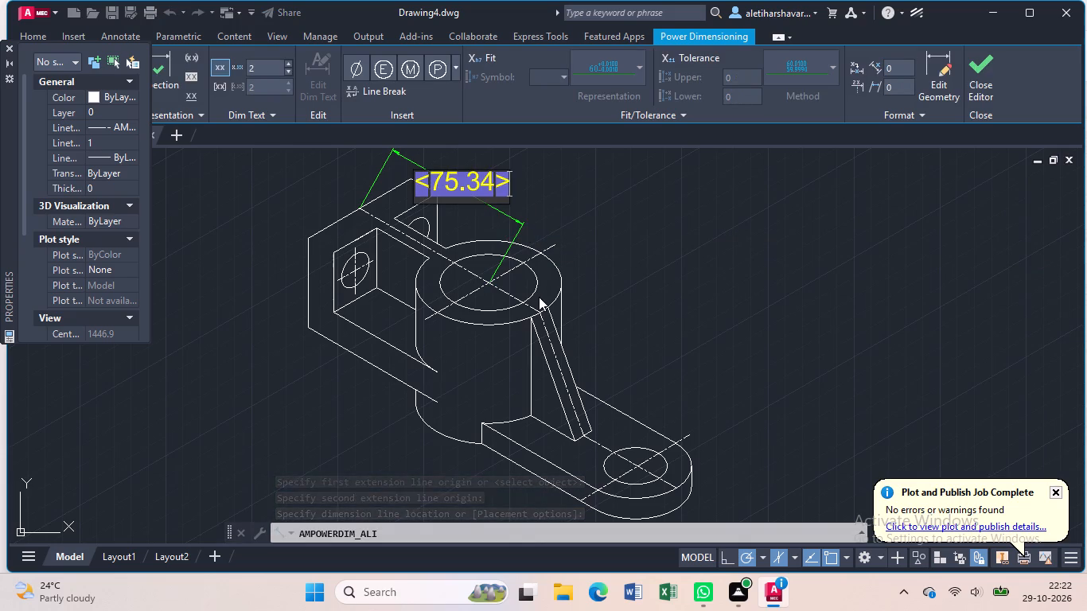
pyautogui.press('BackSpace')
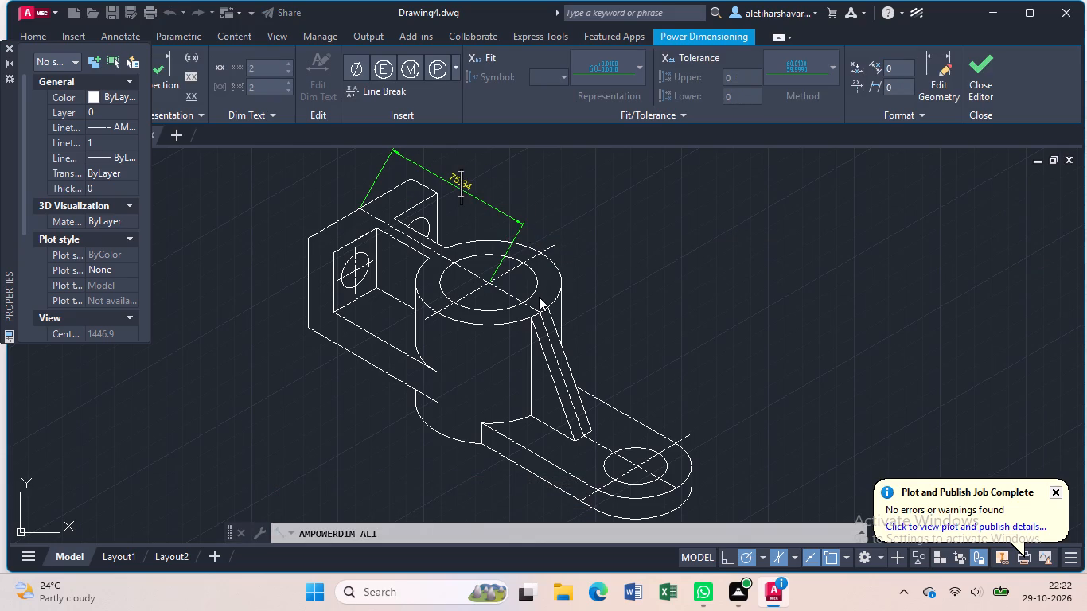
pyautogui.write('75')
pyautogui.press('Return')
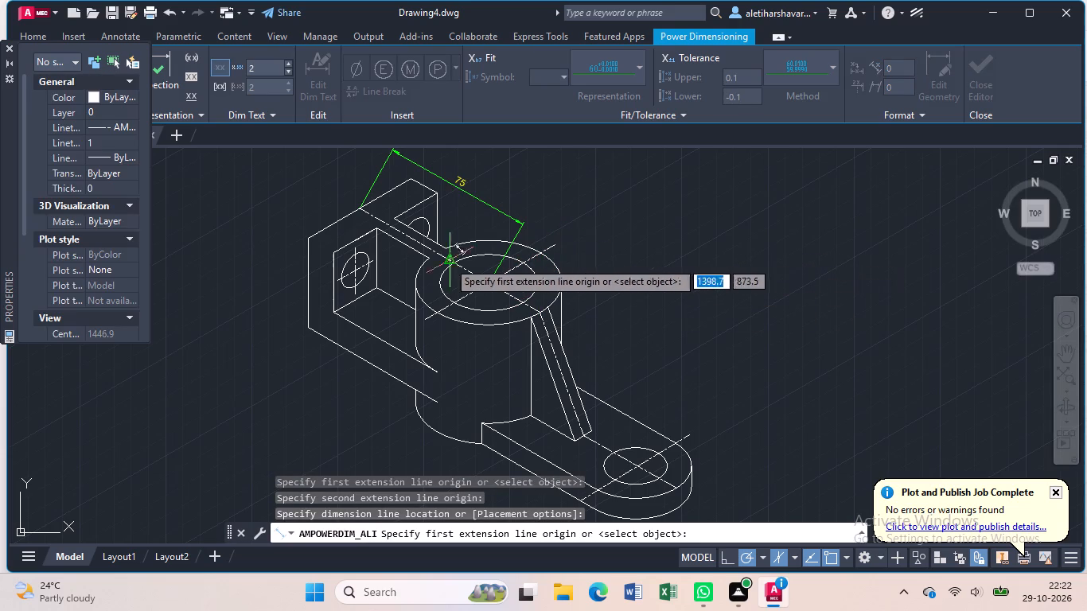
# Dimension the height of the upright's outer front vertical edge, placing the dimension outside the part.
pyautogui.click(306, 242)
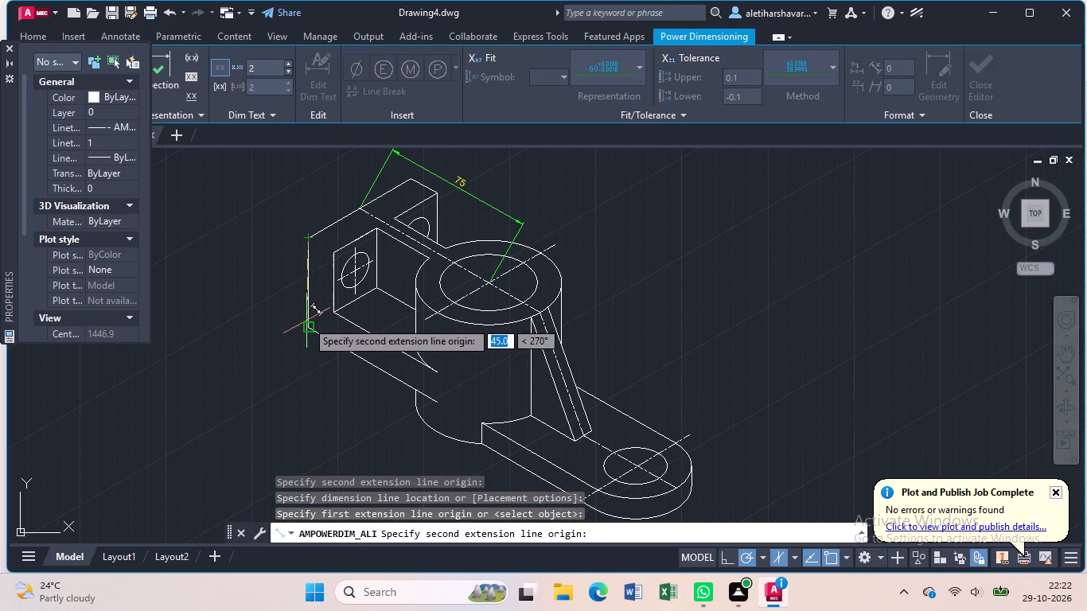
pyautogui.click(306, 322)
pyautogui.click(260, 325)
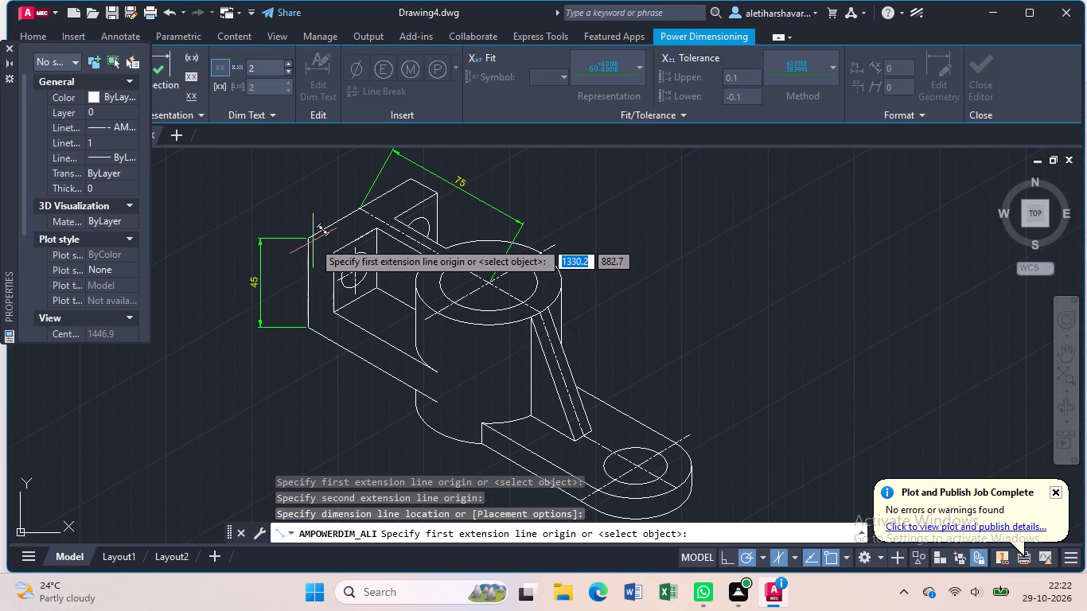
# Add aligned dimensions to both halves of the upright's sloping top outer edge, from each end corner to the midpoint, placed above it.
pyautogui.click(312, 241)
pyautogui.click(356, 208)
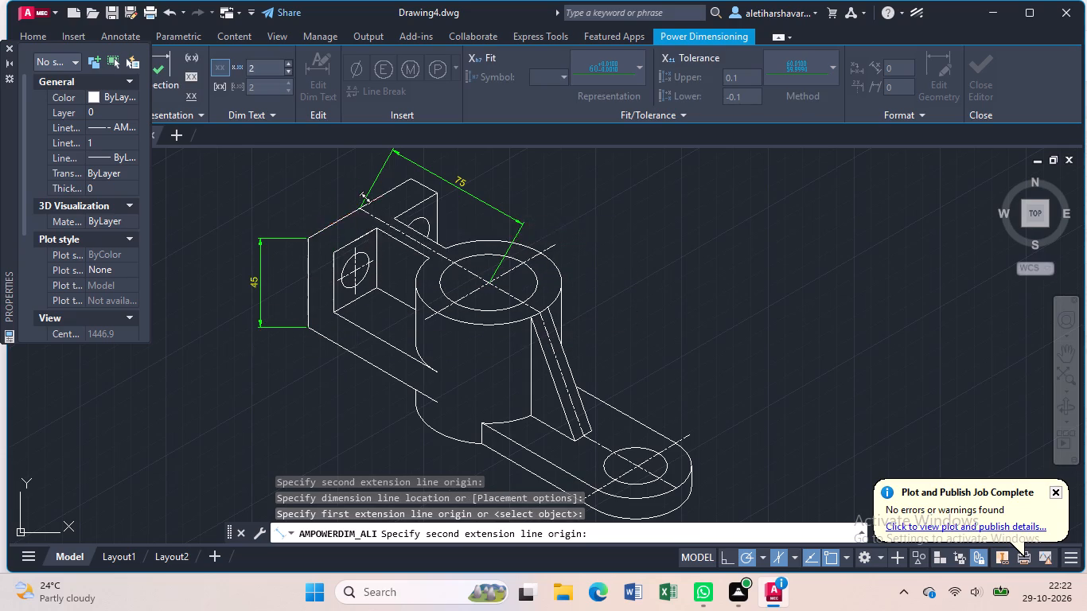
pyautogui.click(325, 181)
pyautogui.moveTo(361, 208); pyautogui.dragTo(368, 205)
pyautogui.click(411, 171)
pyautogui.click(387, 148)
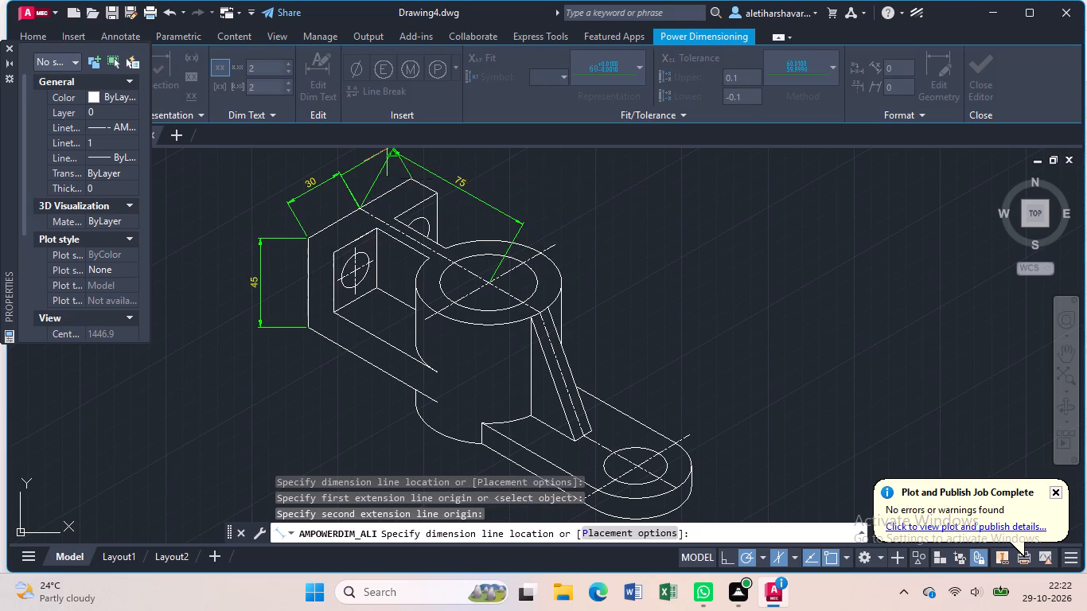
pyautogui.click(376, 155)
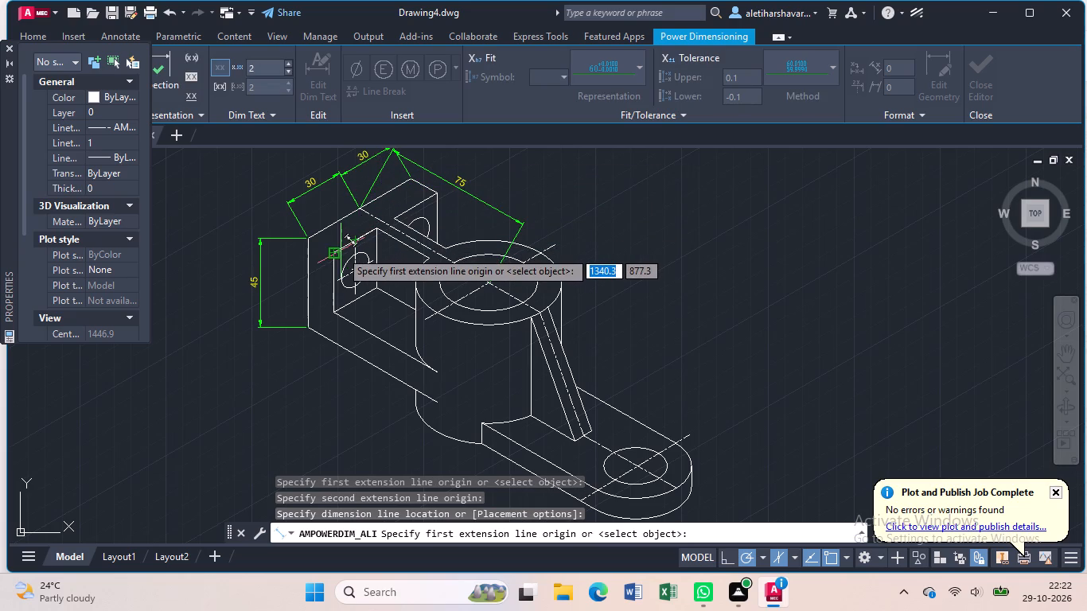
# Dimension the thickness of the web between the upright's two recesses at its top inner corners, with the dimension line along the 30° direction.
pyautogui.scroll(3, 390, 228)
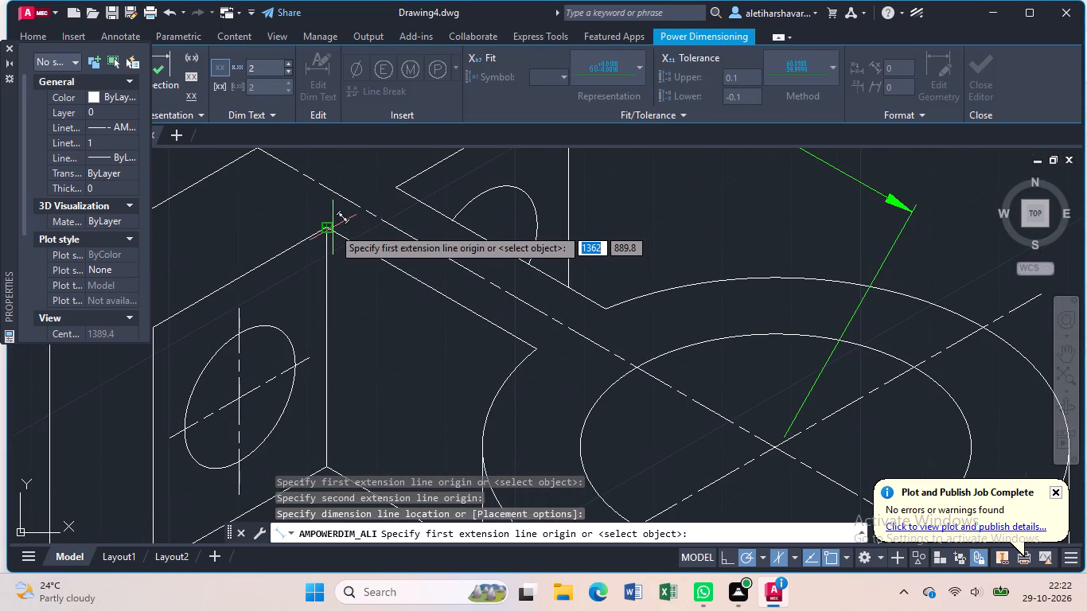
pyautogui.click(328, 230)
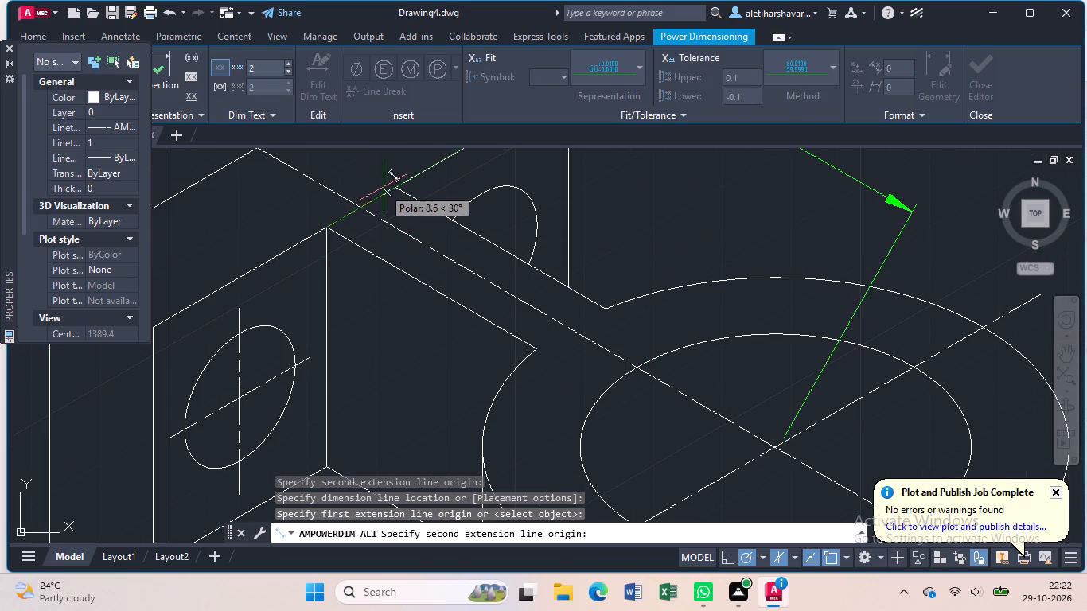
pyautogui.click(392, 183)
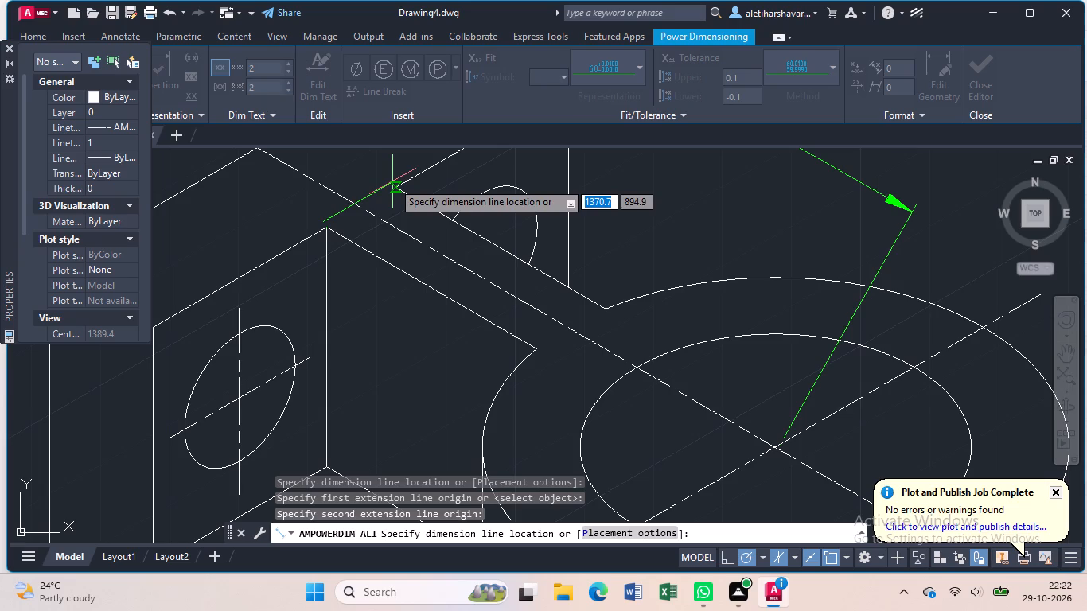
pyautogui.click(392, 181)
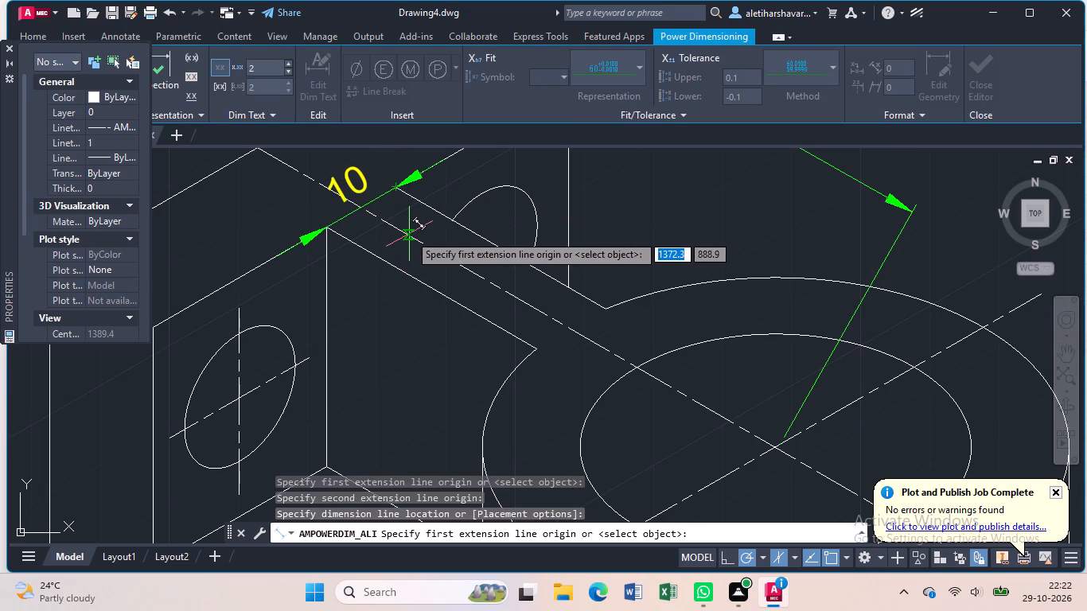
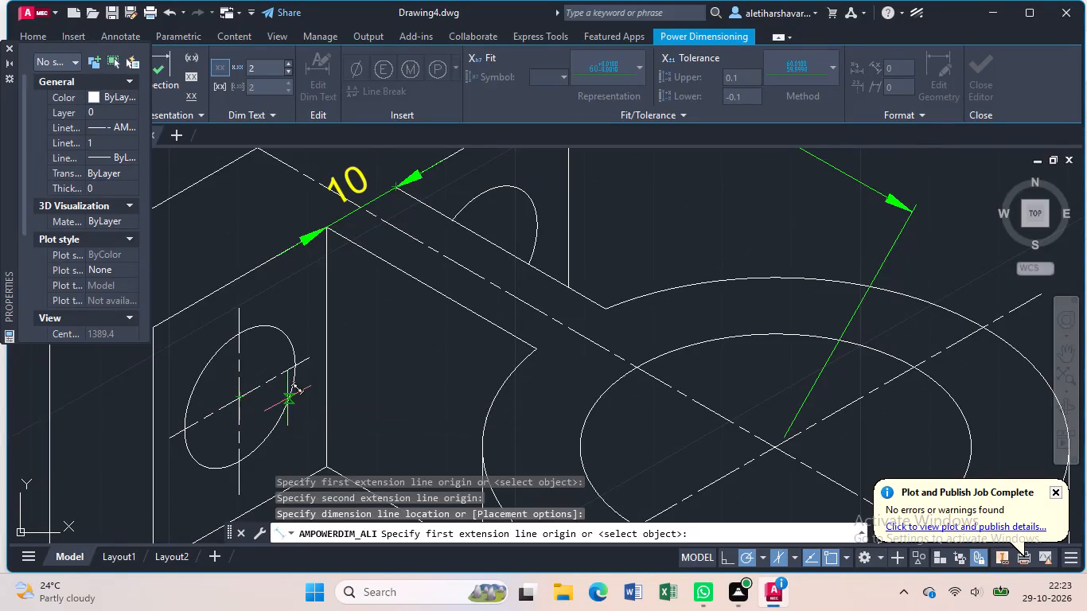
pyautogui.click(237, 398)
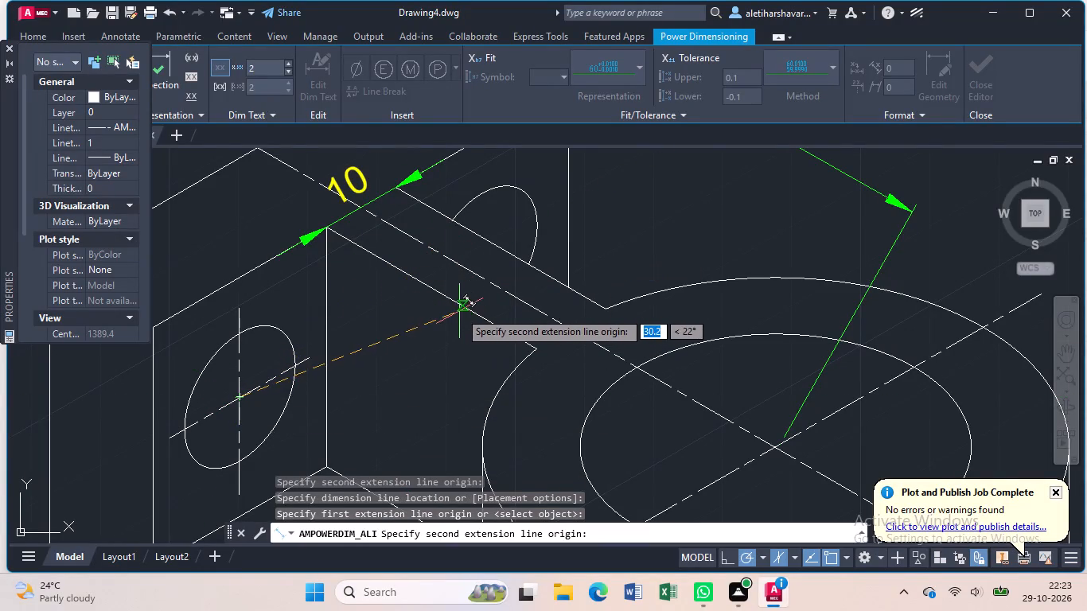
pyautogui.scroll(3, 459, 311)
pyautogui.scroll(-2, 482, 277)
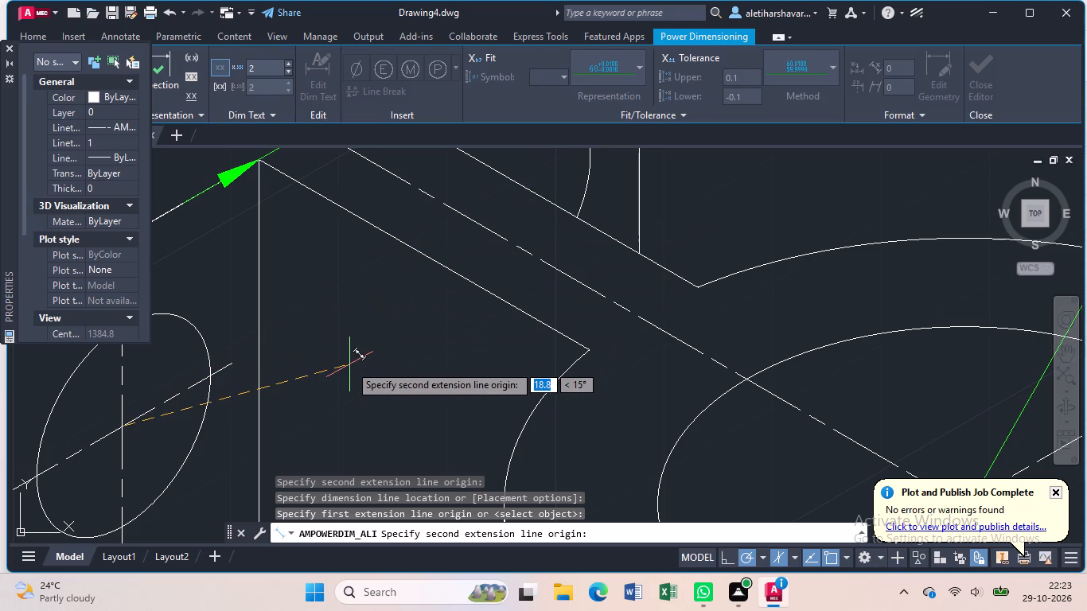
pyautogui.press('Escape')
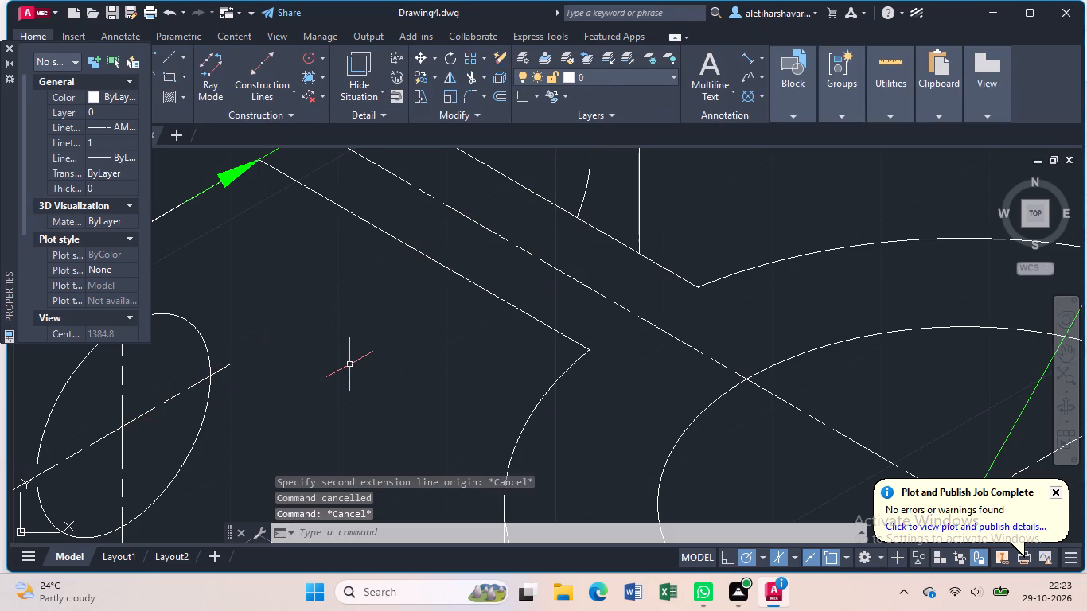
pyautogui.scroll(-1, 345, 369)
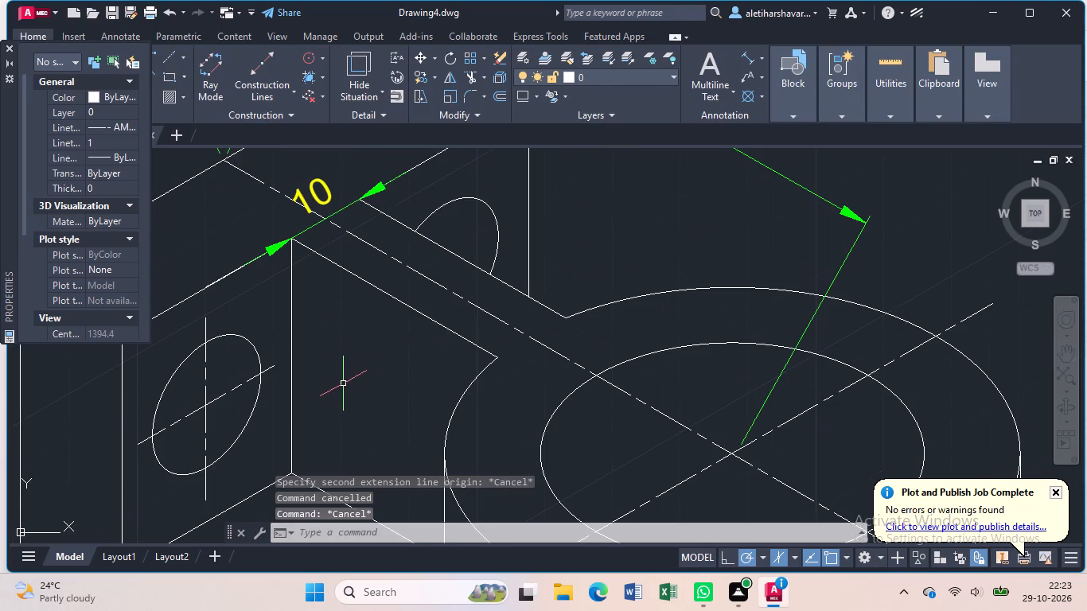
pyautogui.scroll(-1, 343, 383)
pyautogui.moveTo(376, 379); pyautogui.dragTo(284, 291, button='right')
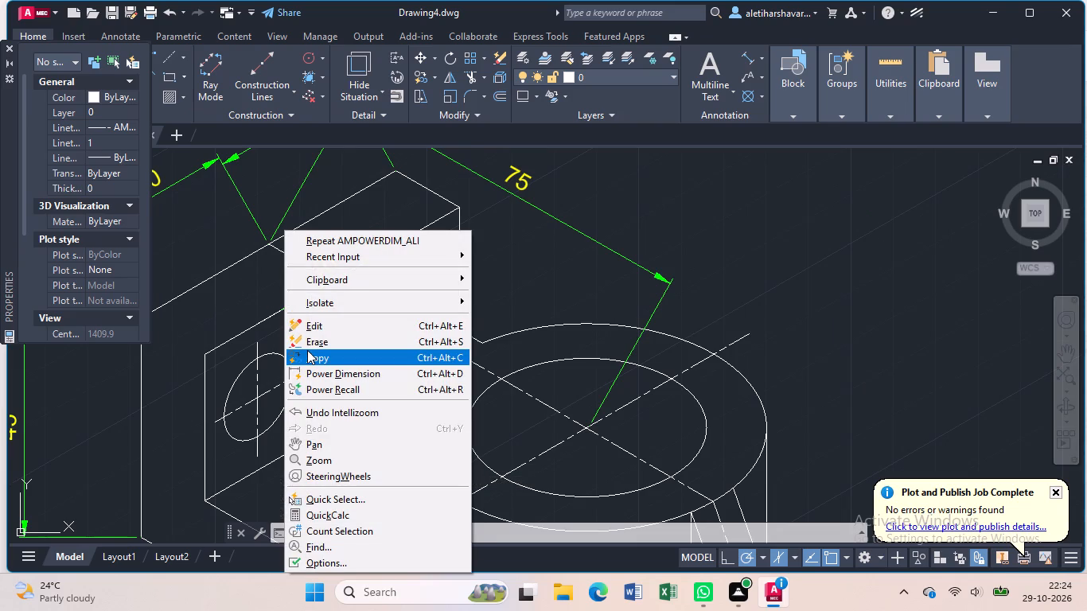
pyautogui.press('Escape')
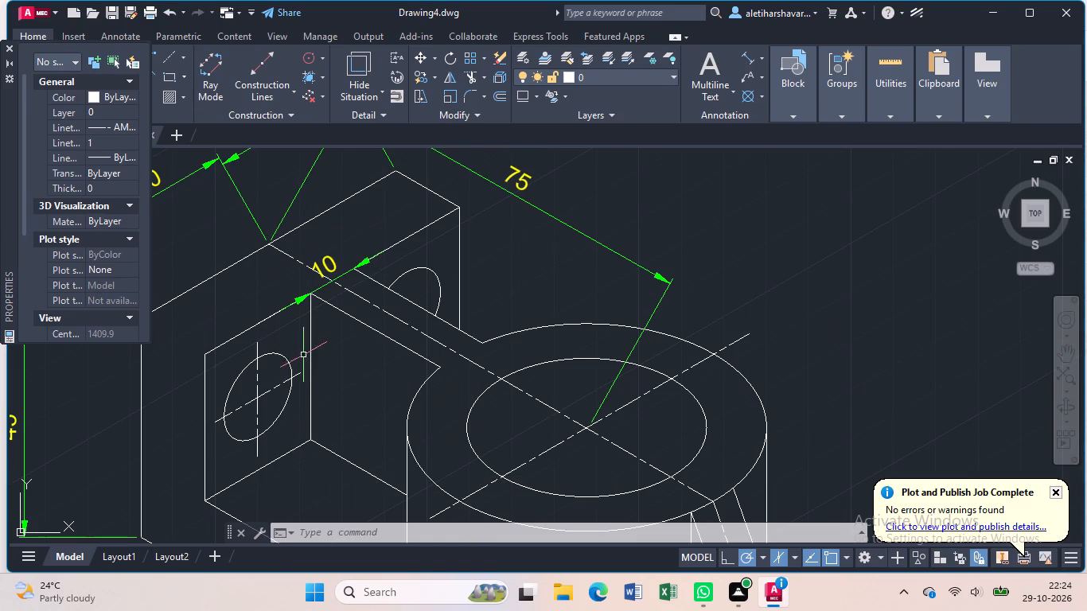
# Add aligned dimensions to the upright's top inner edges on both sides of the web, placing each along or just above its edge.
pyautogui.click(749, 50)
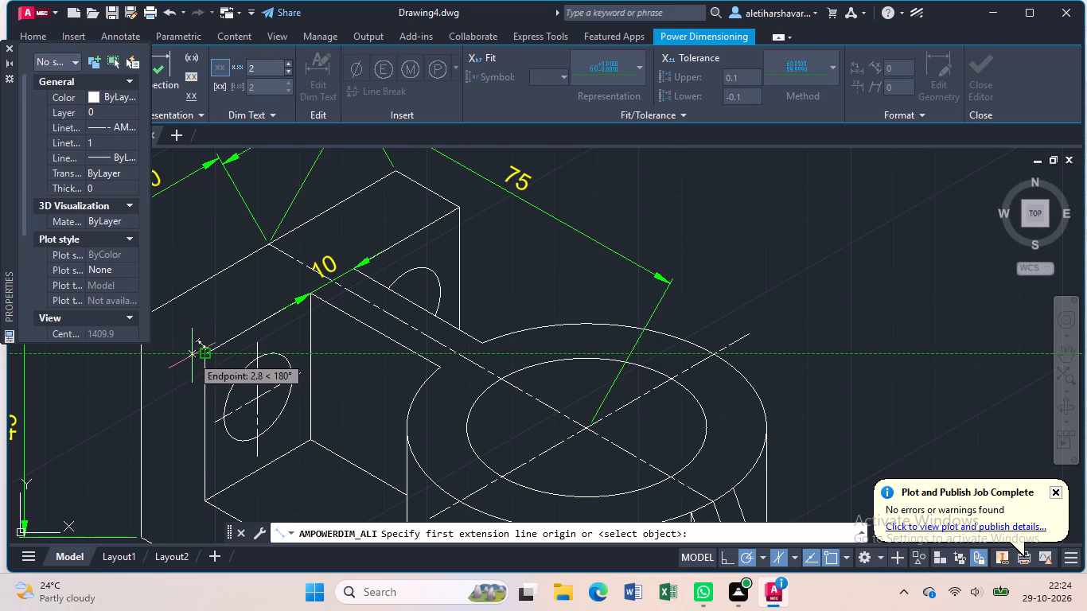
pyautogui.click(205, 356)
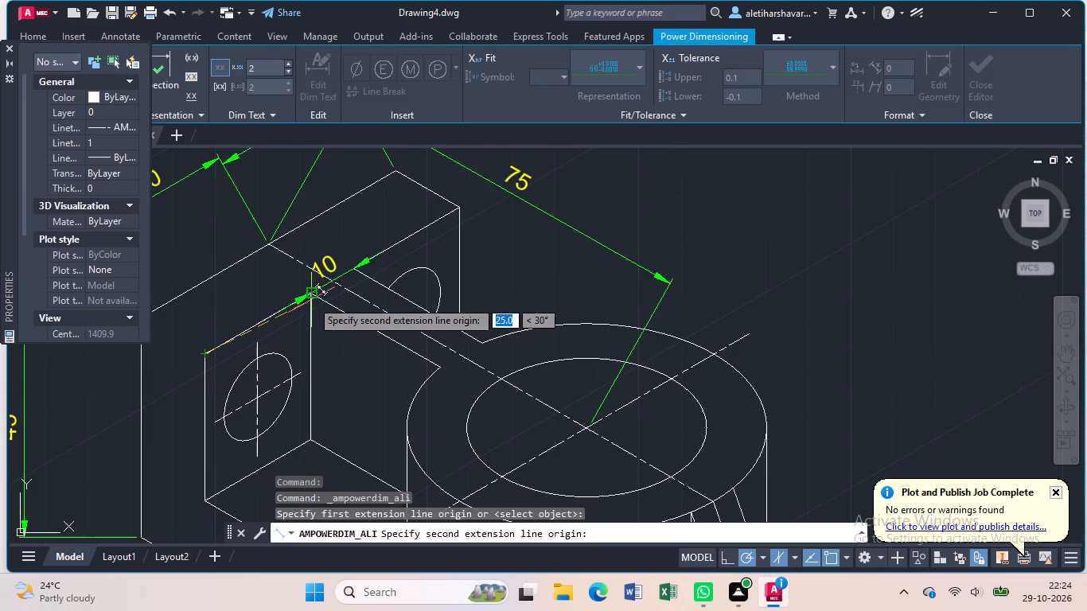
pyautogui.click(309, 293)
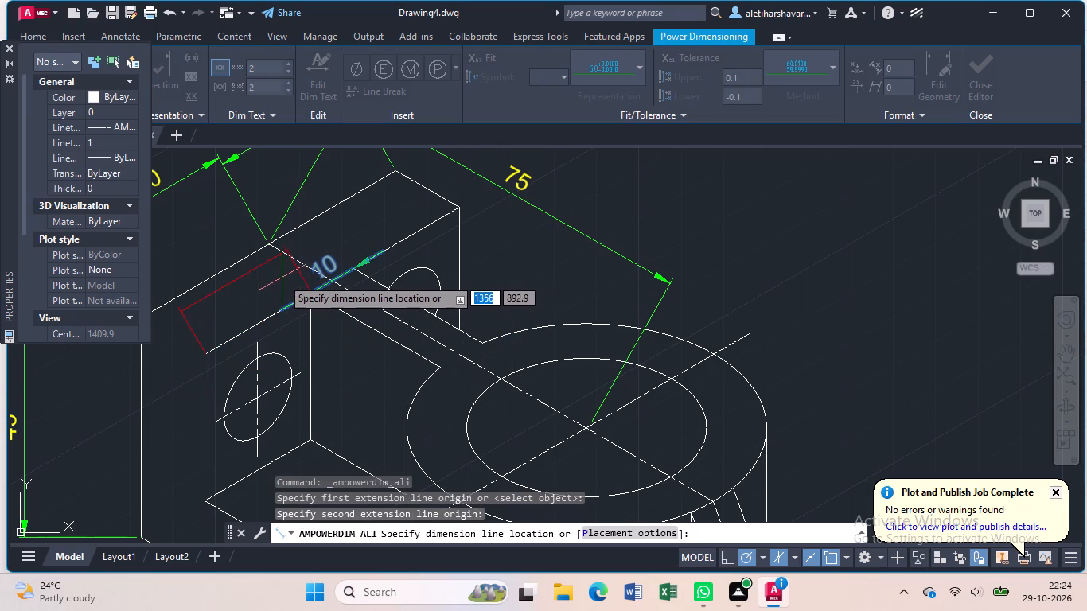
pyautogui.click(282, 285)
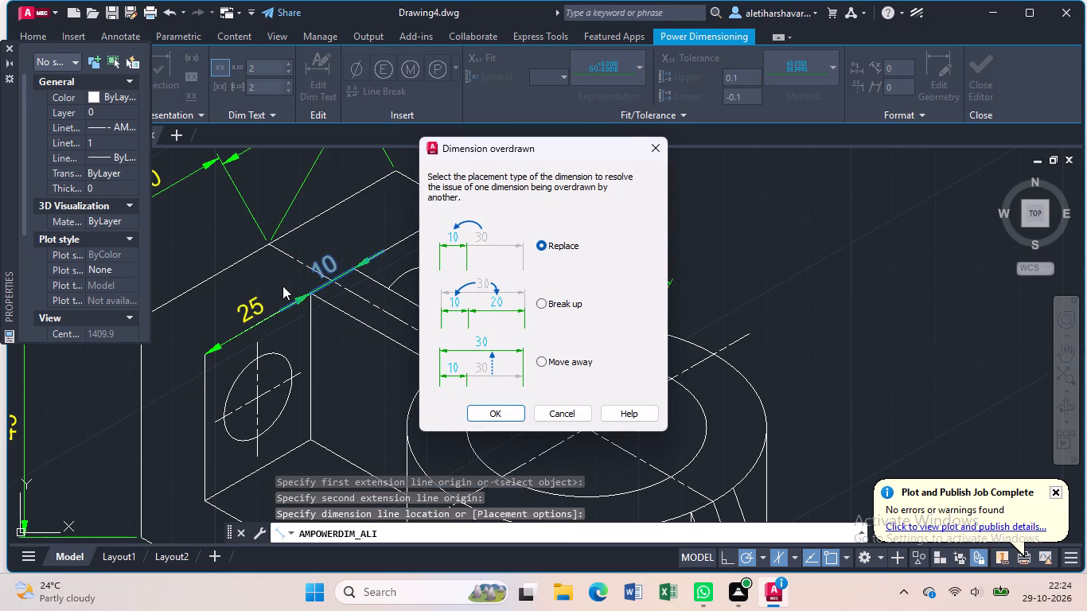
pyautogui.click(654, 146)
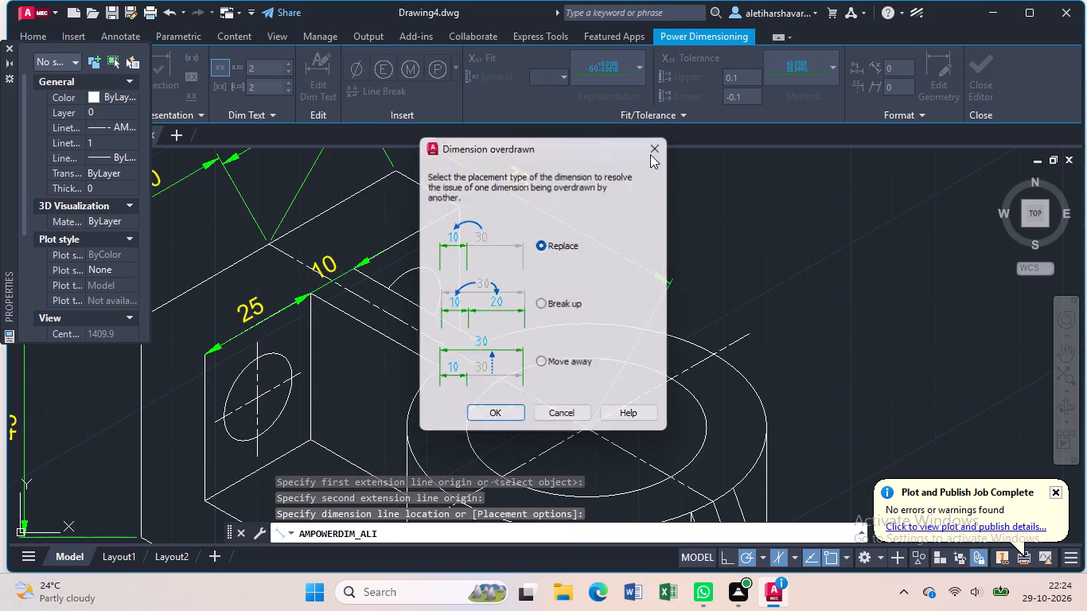
pyautogui.press('Return')
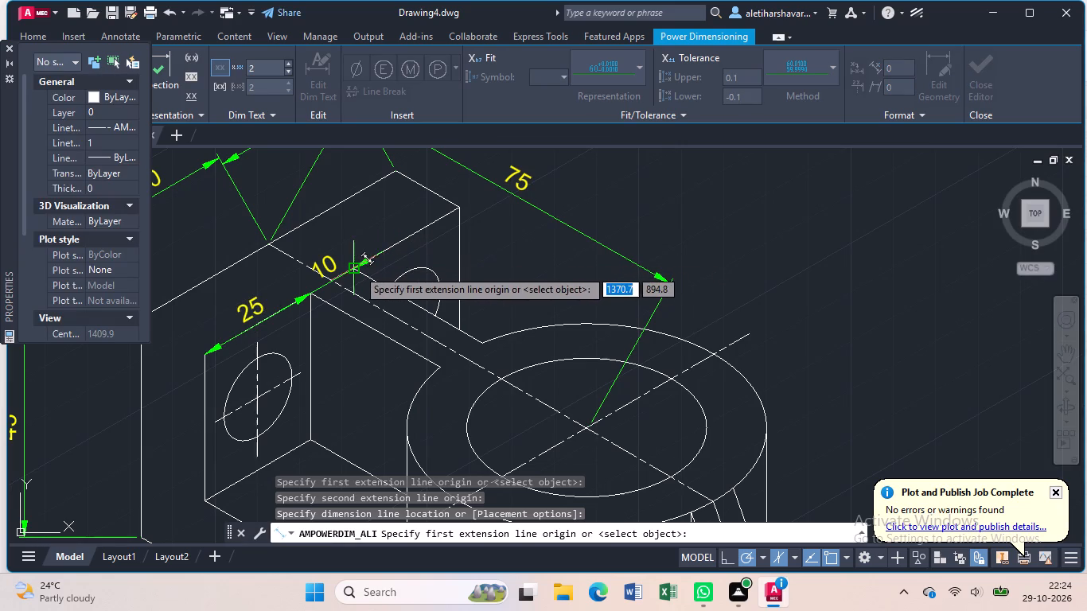
pyautogui.click(357, 269)
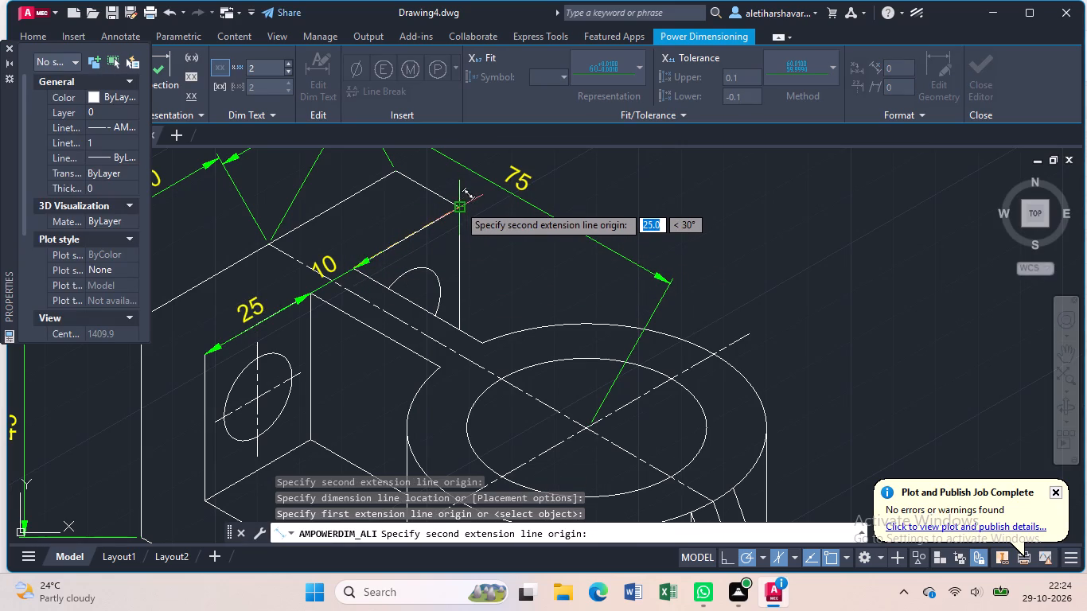
pyautogui.click(458, 204)
pyautogui.click(442, 203)
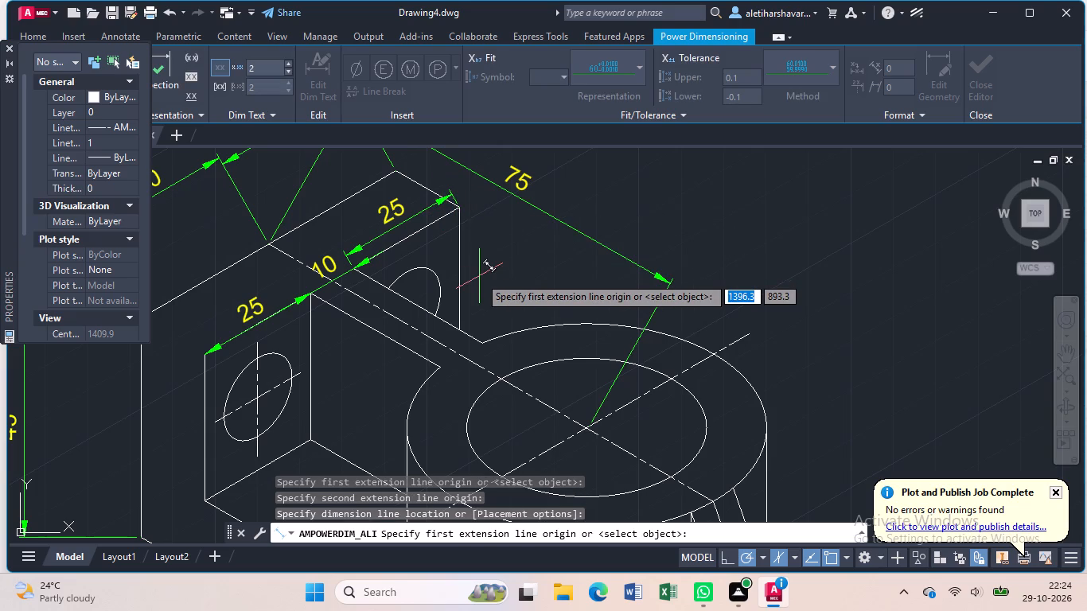
# Add an aligned dimension to the height of the upright's inner front vertical edge beside the holed face, placed just outside that edge.
pyautogui.scroll(-1, 480, 277)
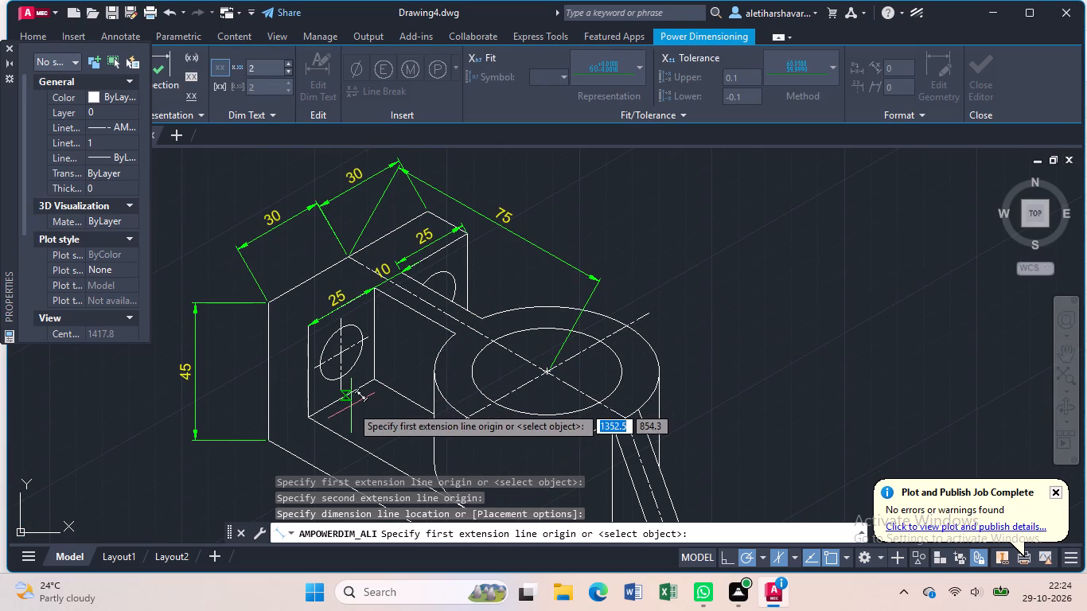
pyautogui.moveTo(350, 406); pyautogui.dragTo(341, 344, button='middle')
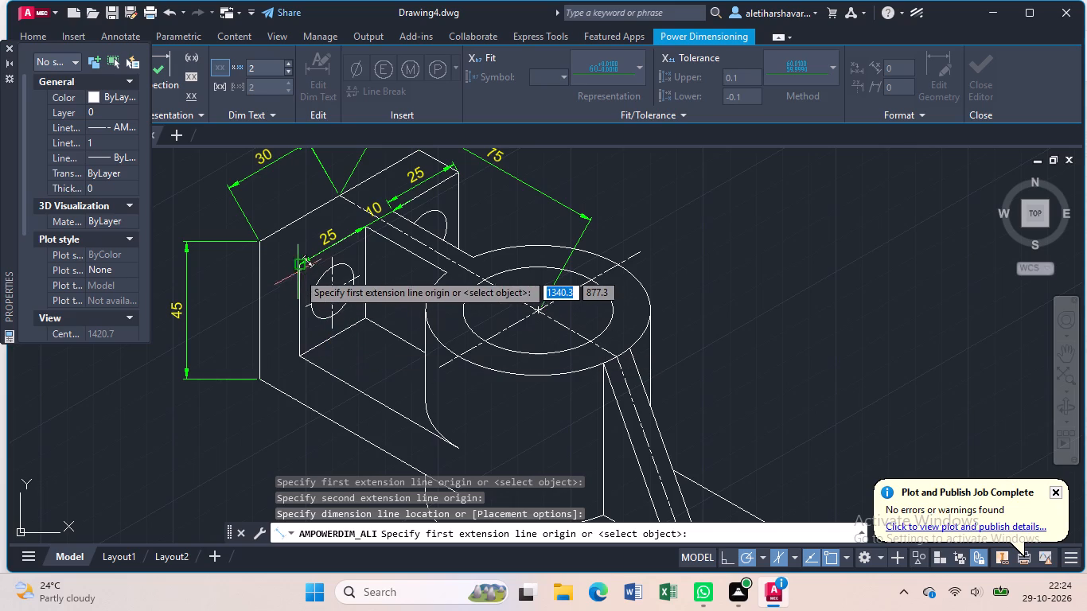
pyautogui.click(296, 266)
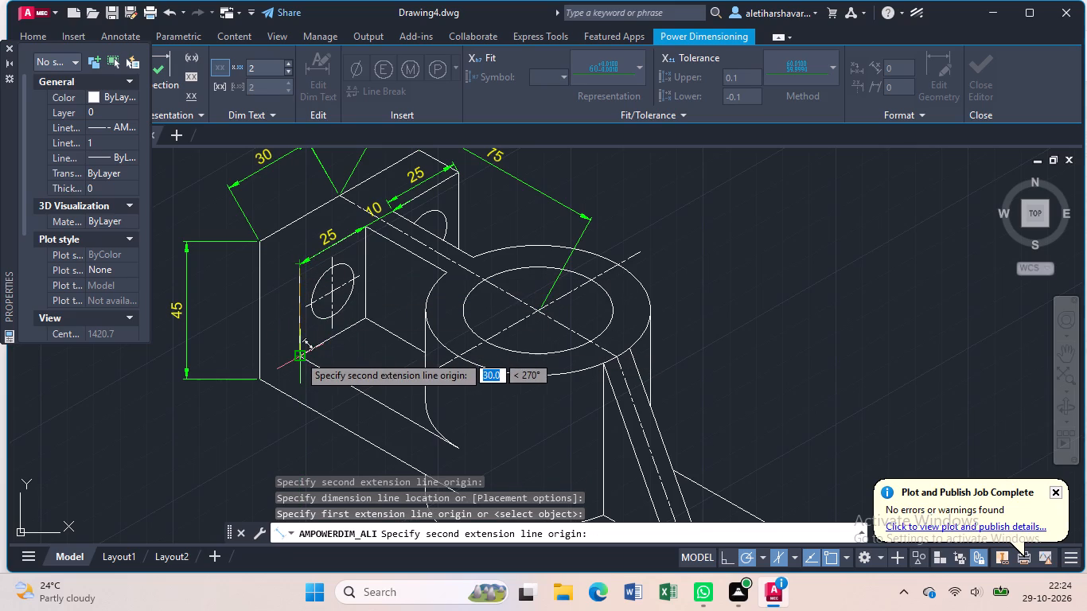
pyautogui.click(298, 355)
pyautogui.click(282, 350)
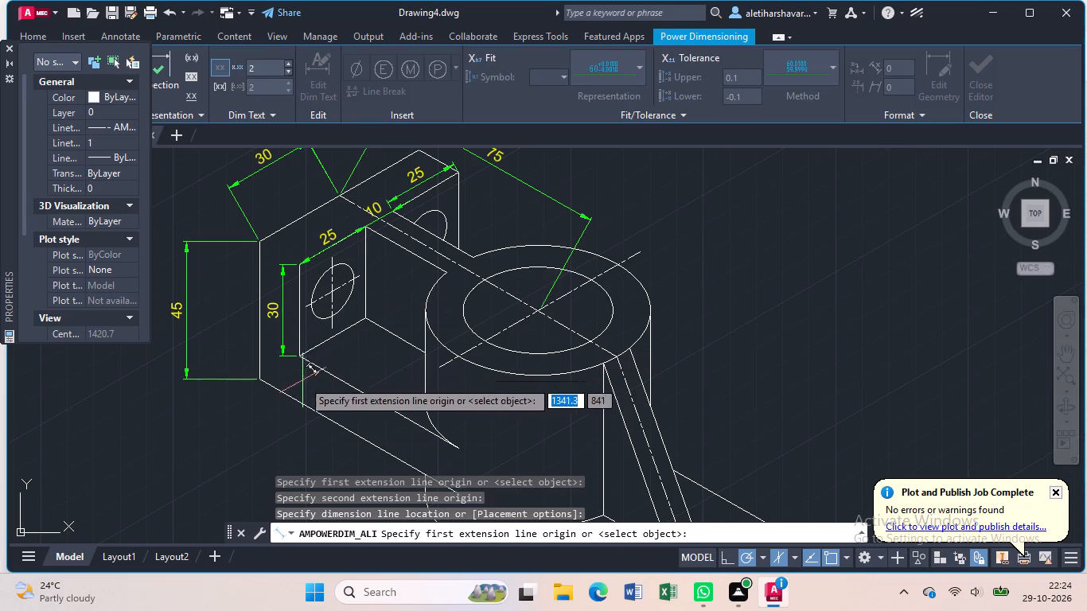
pyautogui.scroll(-2, 313, 419)
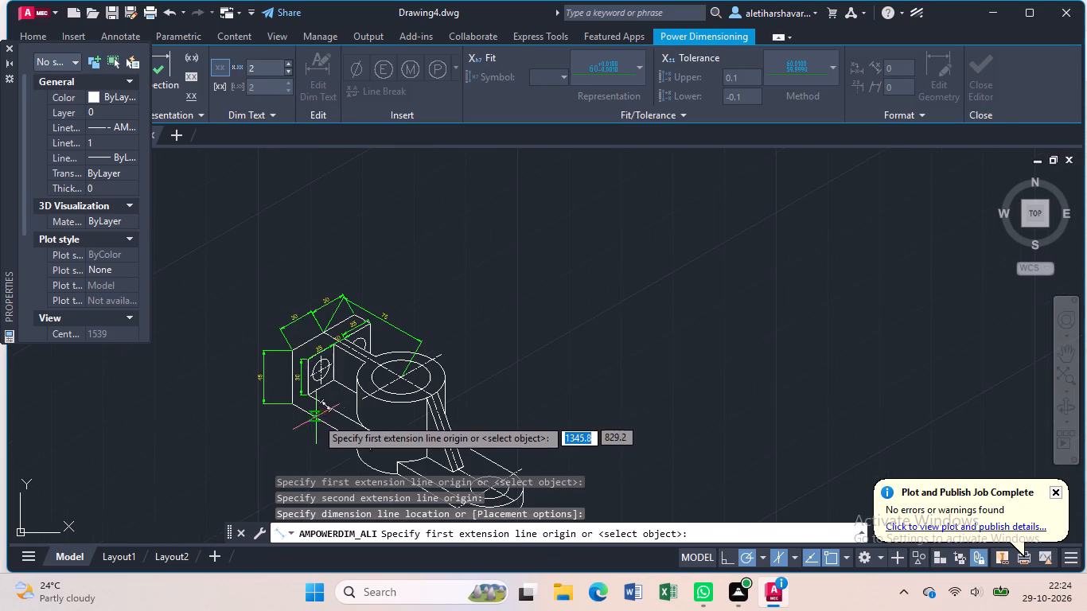
pyautogui.moveTo(342, 457); pyautogui.dragTo(313, 306, button='middle')
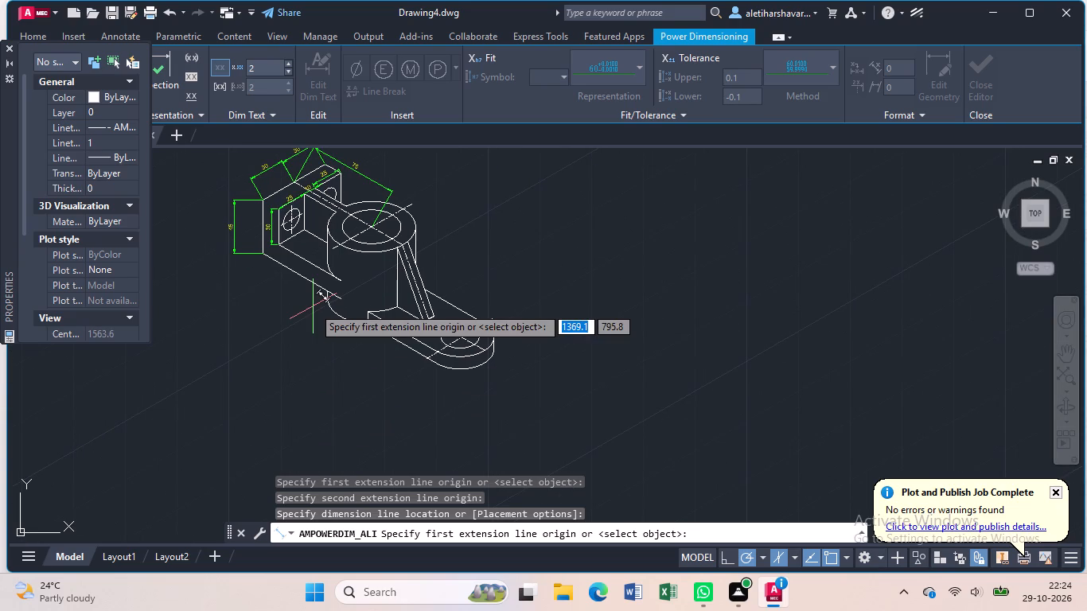
pyautogui.press('Escape')
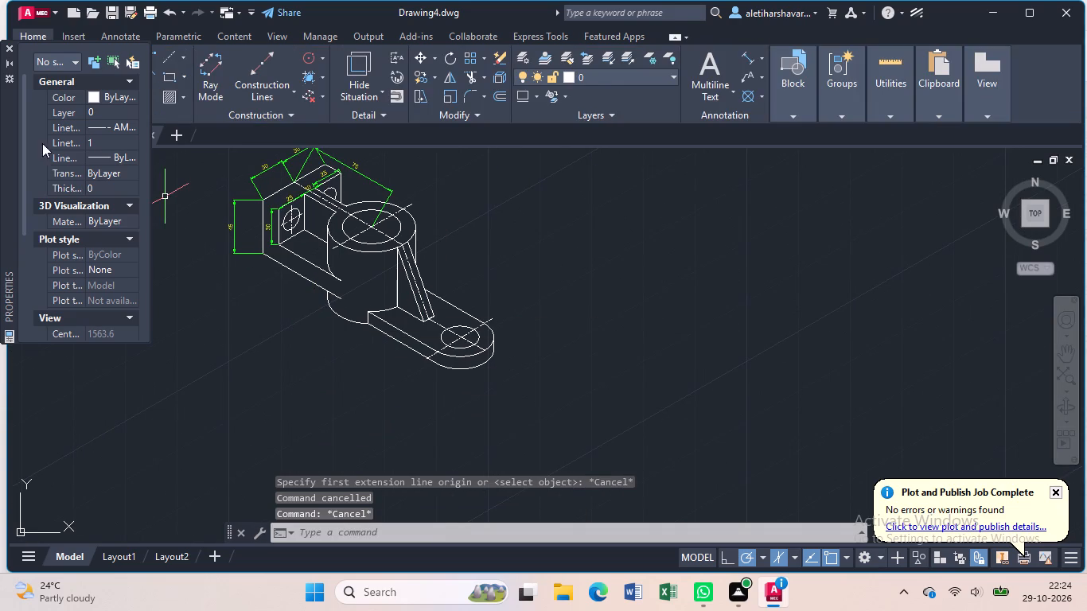
# Set the current linetype to ByLayer and close the Properties palette.
pyautogui.click(128, 127)
pyautogui.click(128, 127)
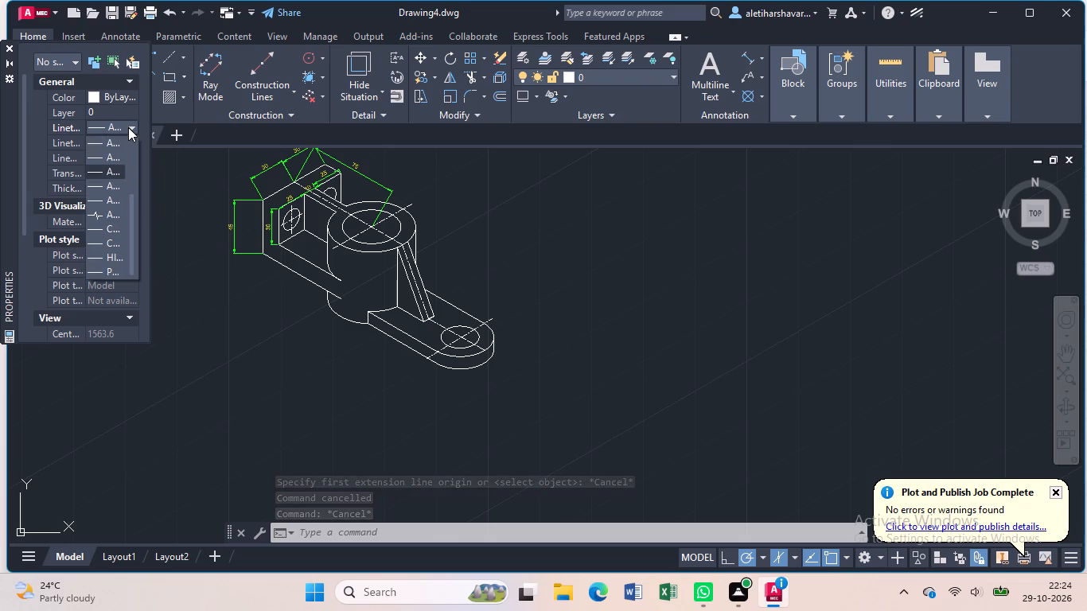
pyautogui.scroll(7, 127, 139)
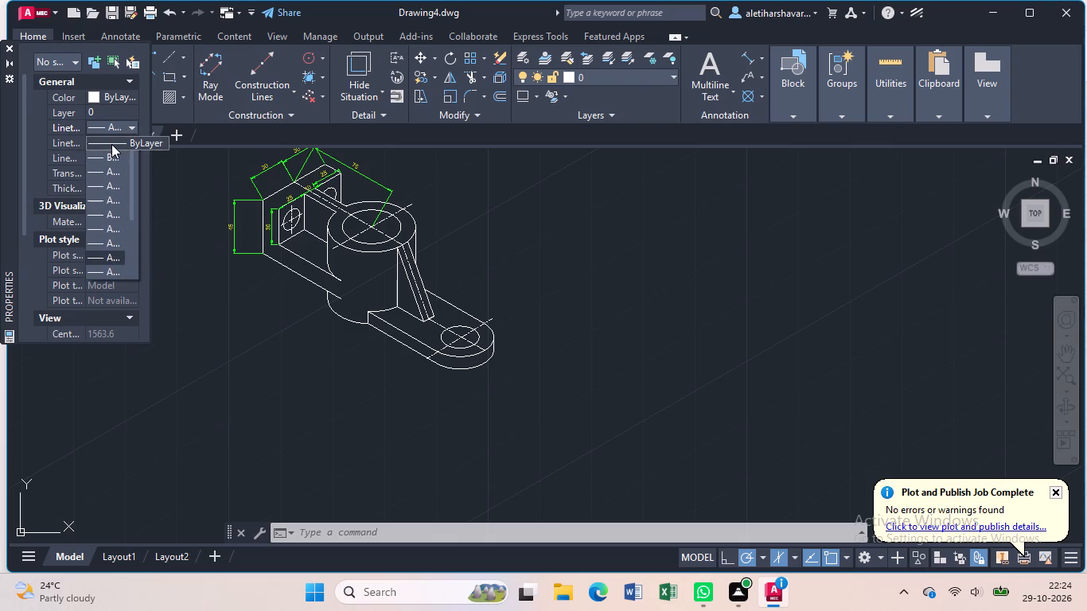
pyautogui.click(111, 143)
pyautogui.click(12, 49)
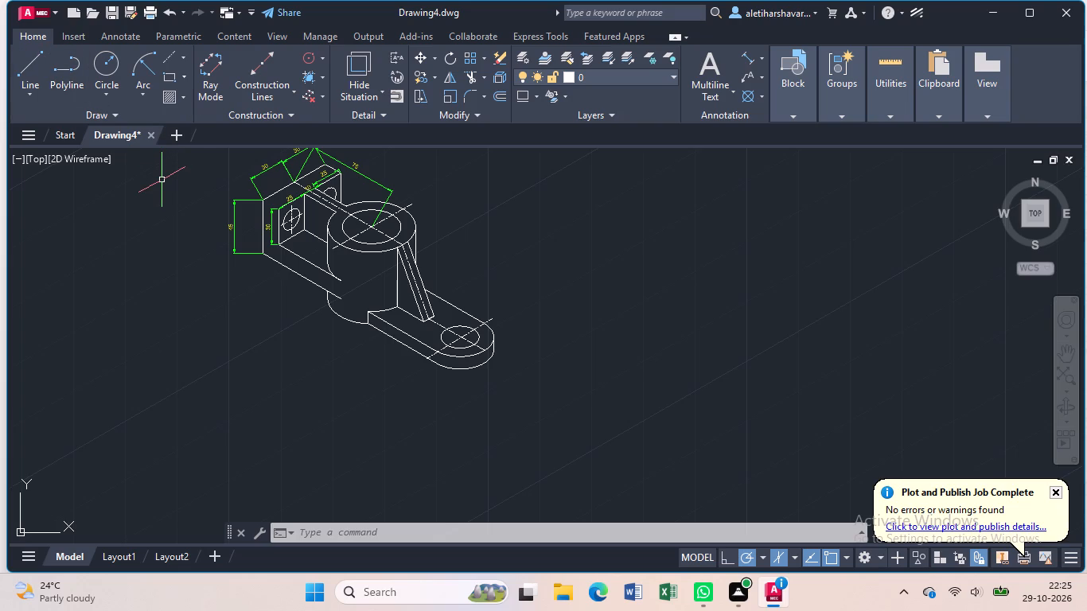
# Add a multileader pointing to the base's rounded end, with the text R23 in yellow.
pyautogui.write('ml')
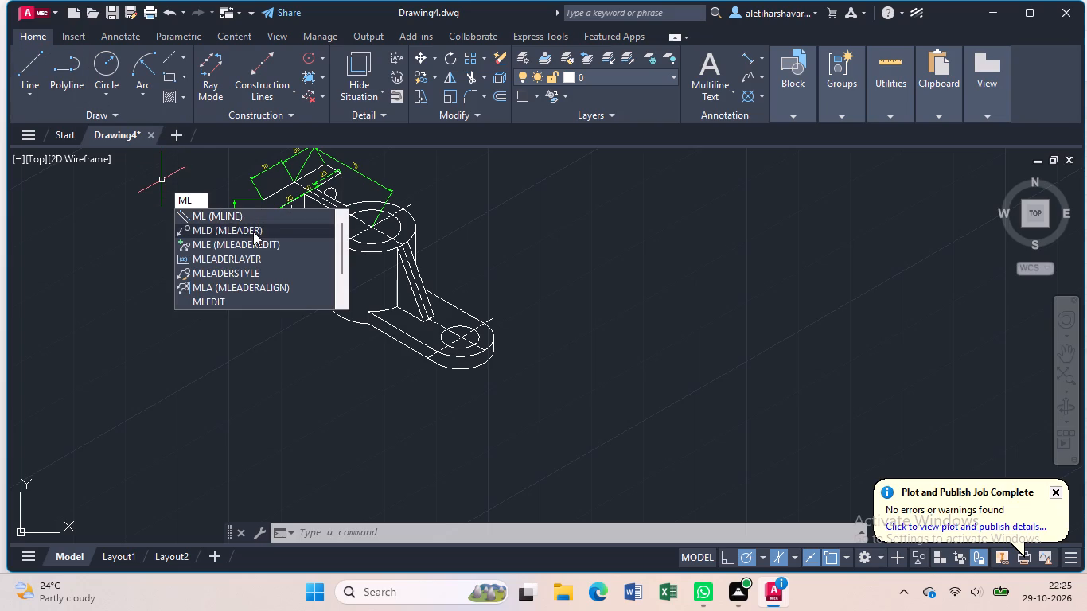
pyautogui.click(253, 232)
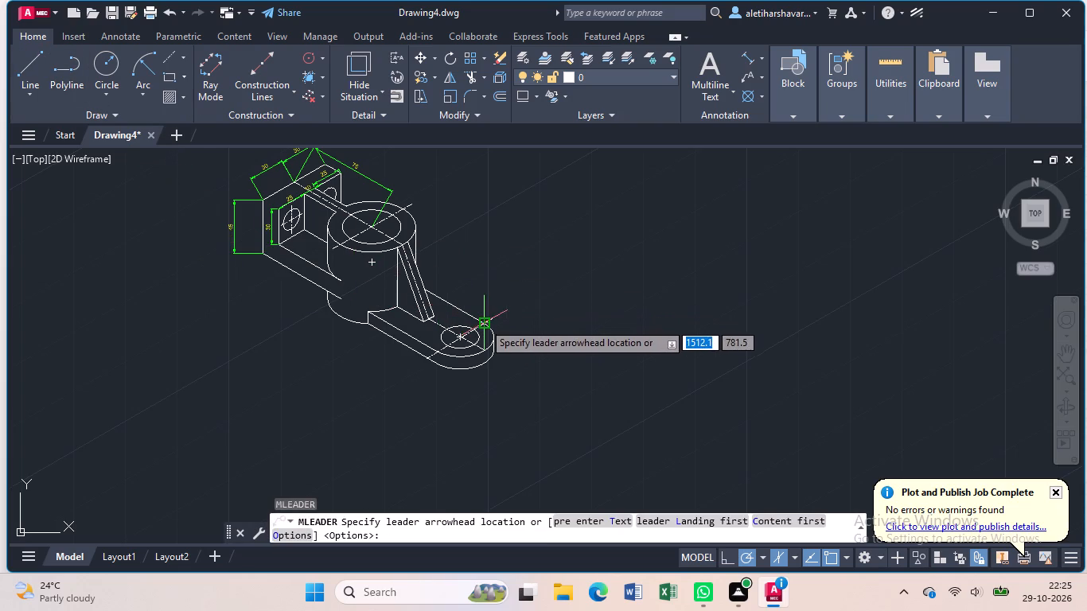
pyautogui.click(489, 337)
pyautogui.click(524, 308)
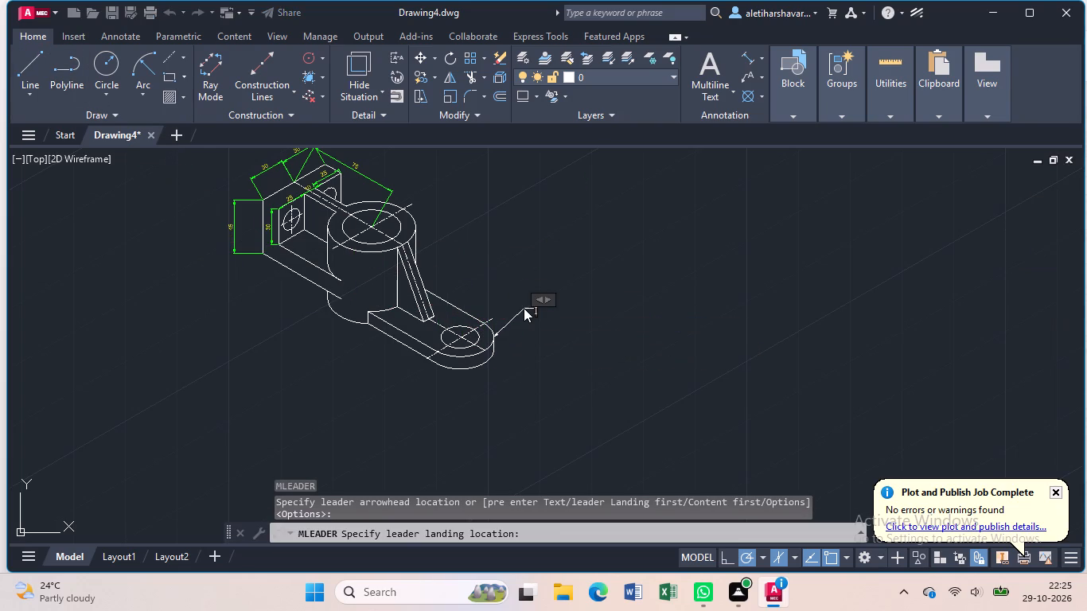
pyautogui.click(500, 76)
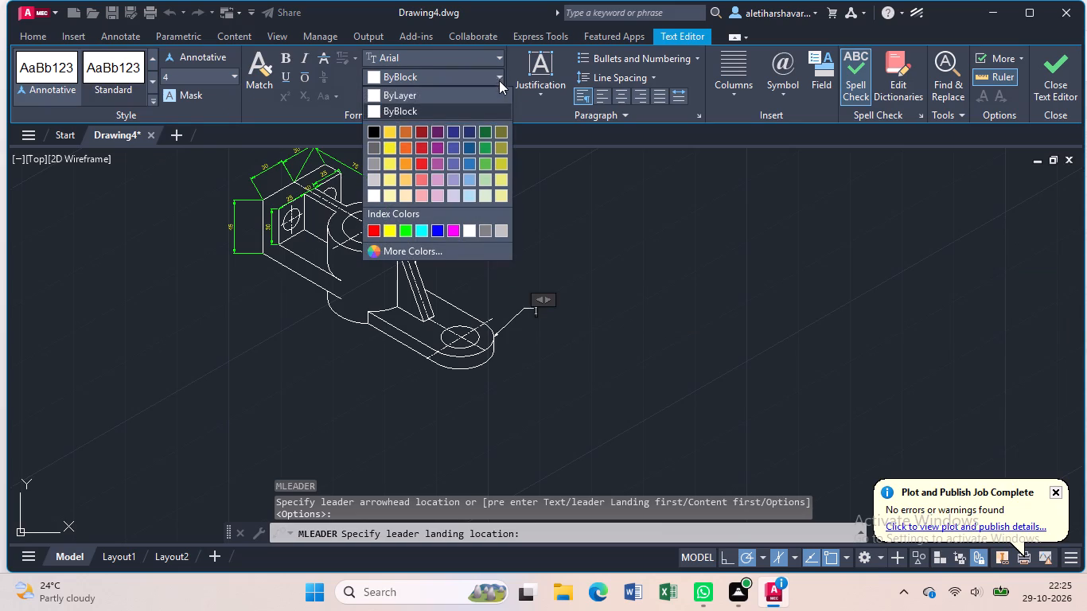
pyautogui.click(386, 229)
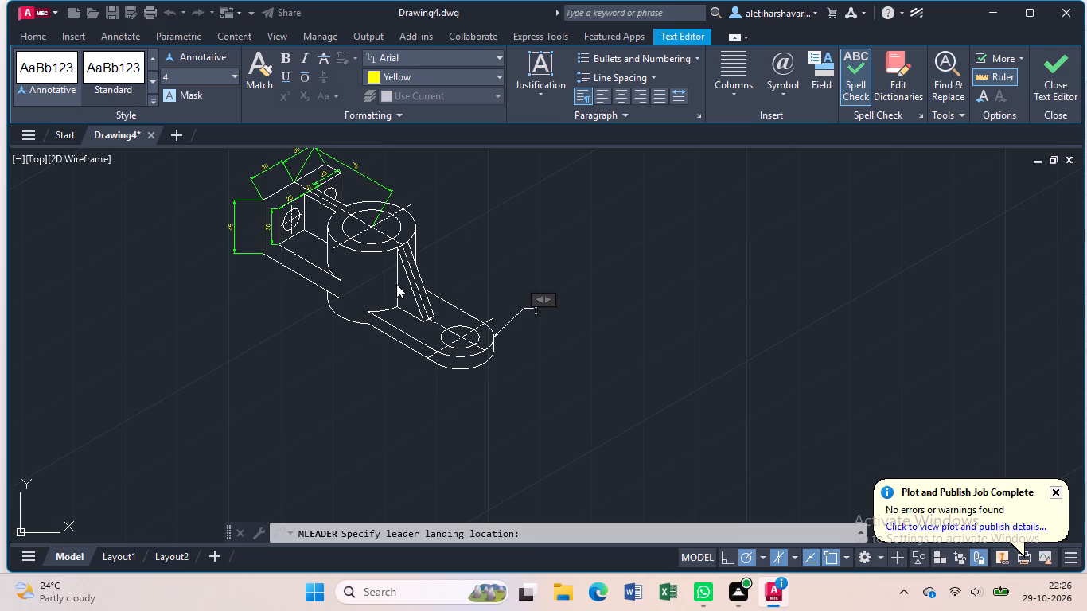
pyautogui.write('R23')
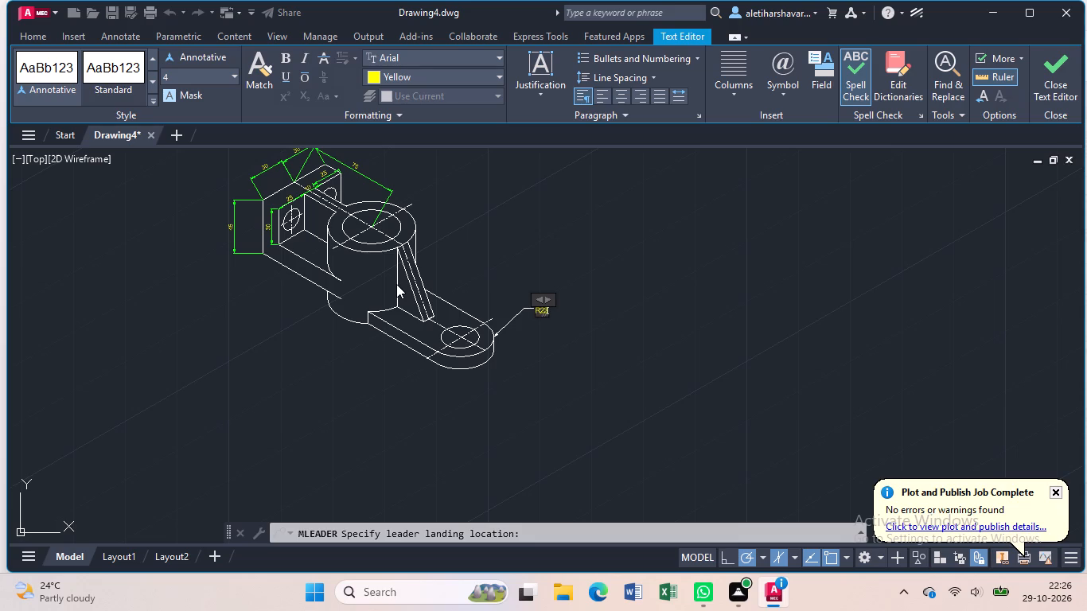
pyautogui.click(399, 285)
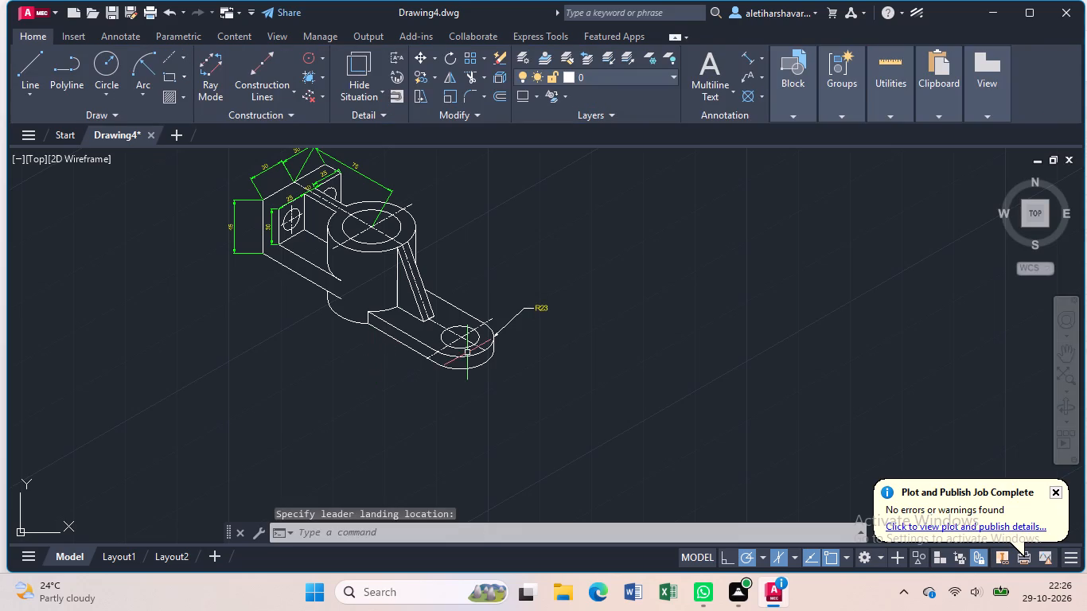
# Add a multileader pointing to the hole in the base's rounded end, with the text R13 in yellow.
pyautogui.press('Return')
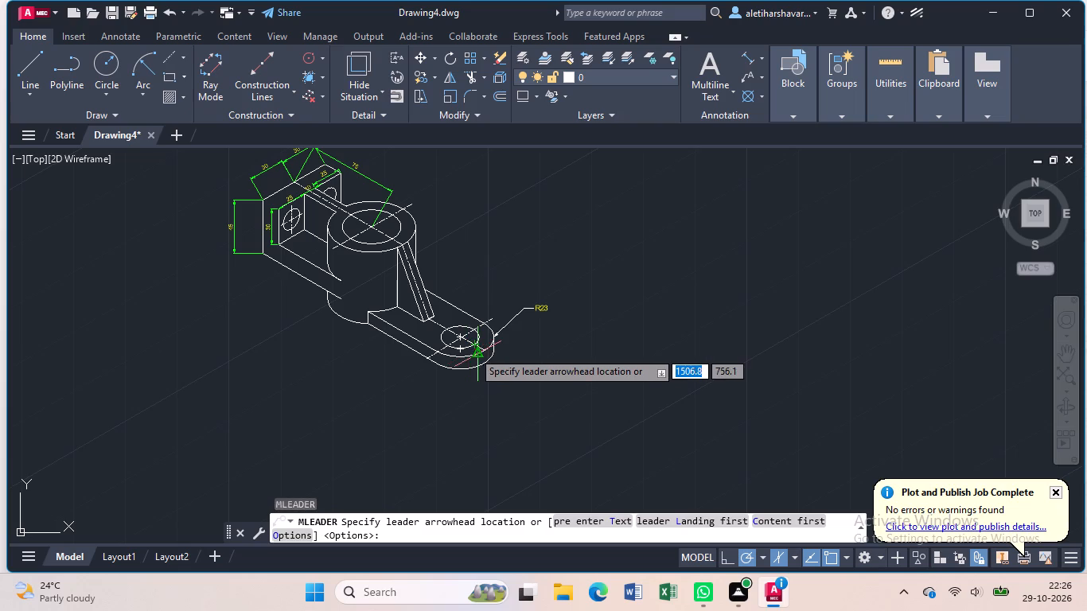
pyautogui.scroll(1, 467, 331)
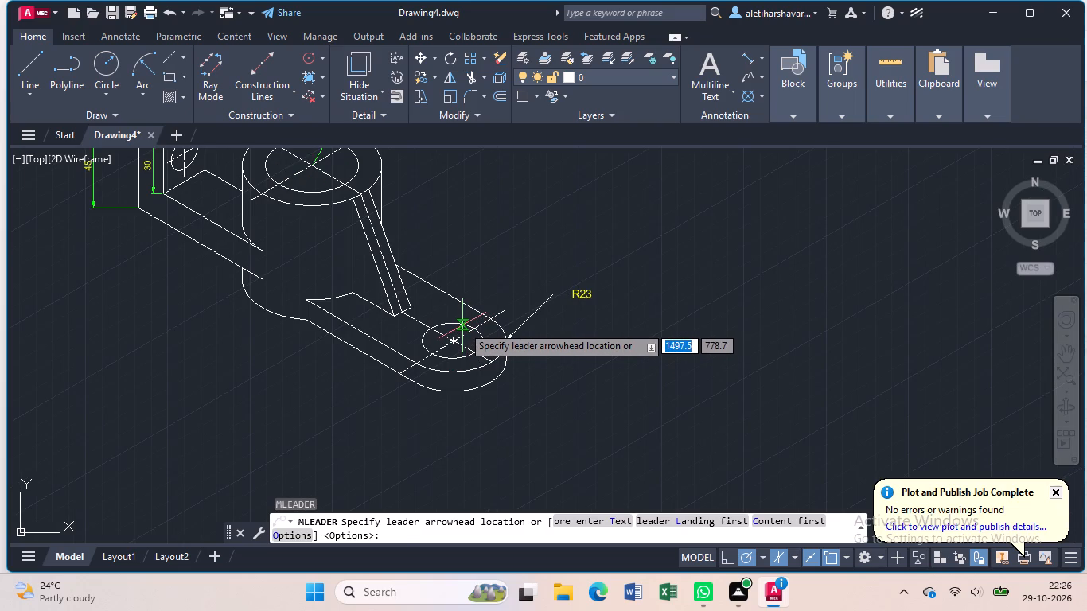
pyautogui.click(462, 325)
pyautogui.click(476, 278)
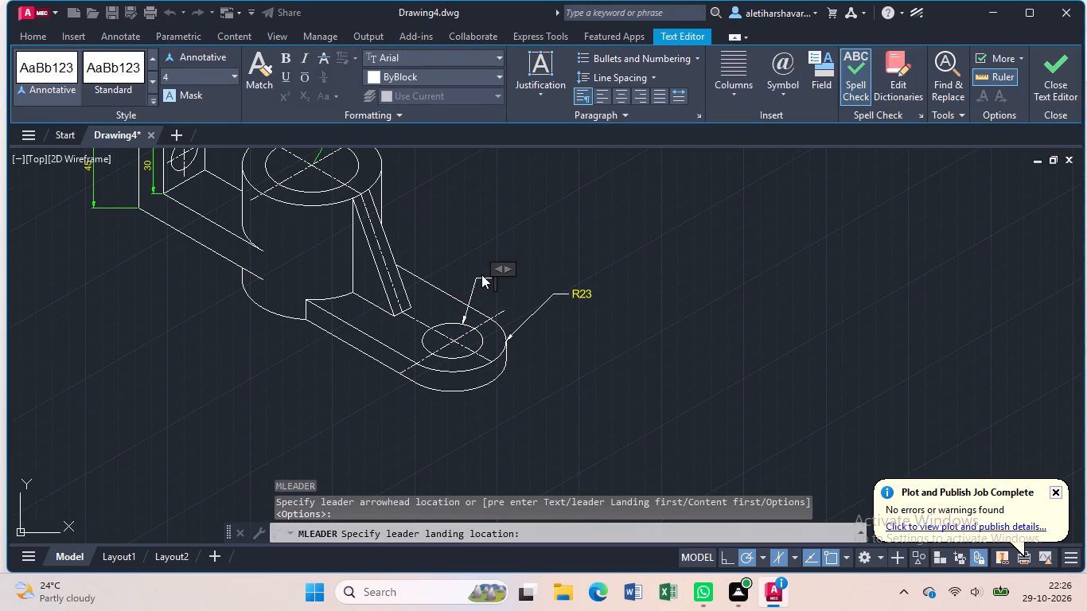
pyautogui.click(500, 70)
pyautogui.click(393, 226)
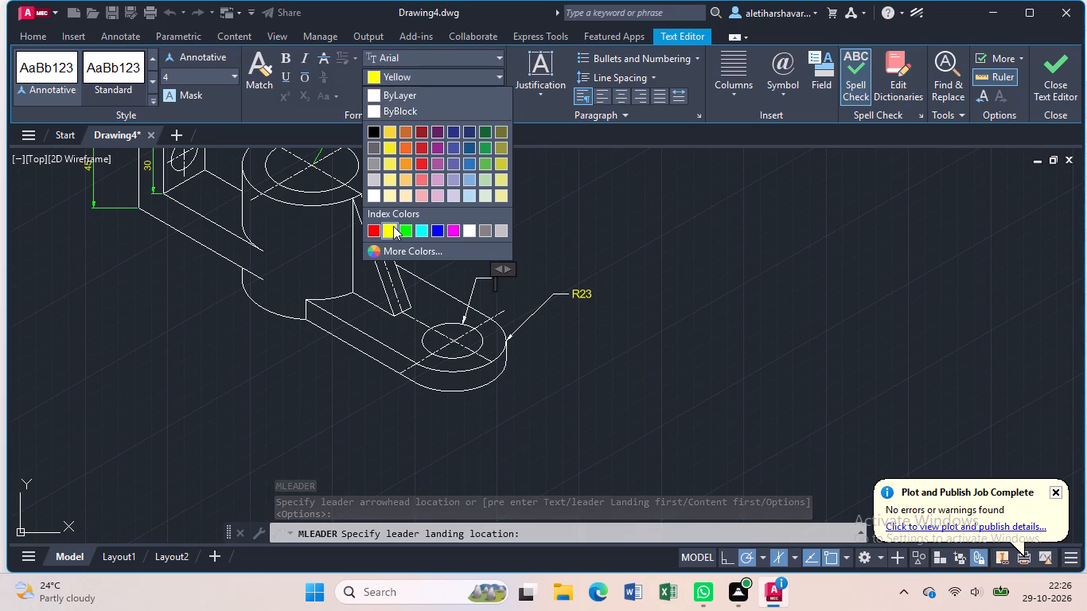
pyautogui.write('R13')
pyautogui.click(395, 226)
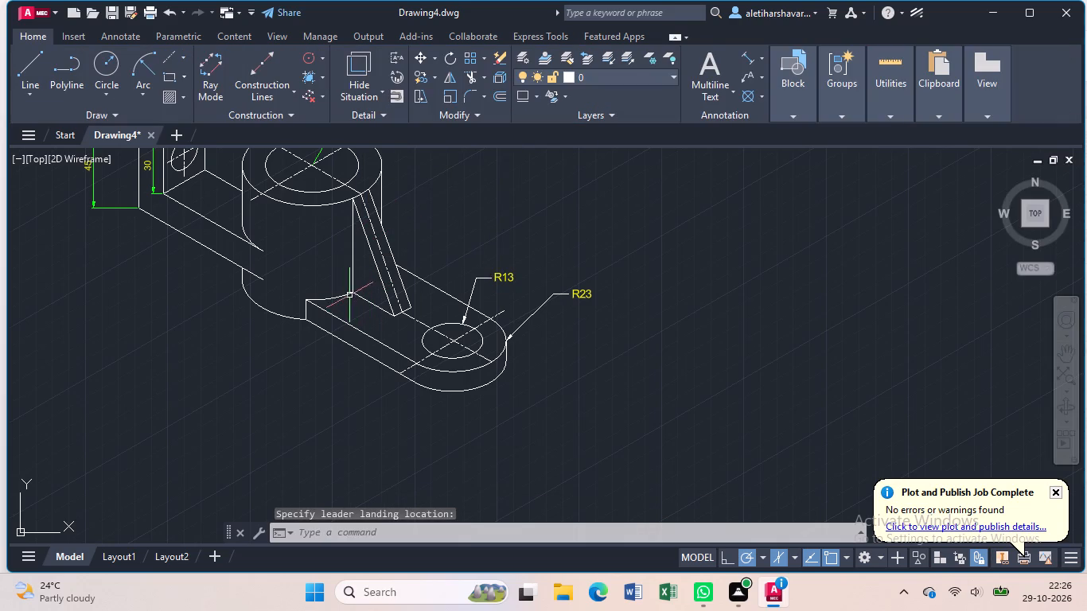
# Add a multileader pointing to the boss's outer top circle, with the text Ø60 in yellow.
pyautogui.moveTo(321, 282); pyautogui.dragTo(349, 446, button='middle')
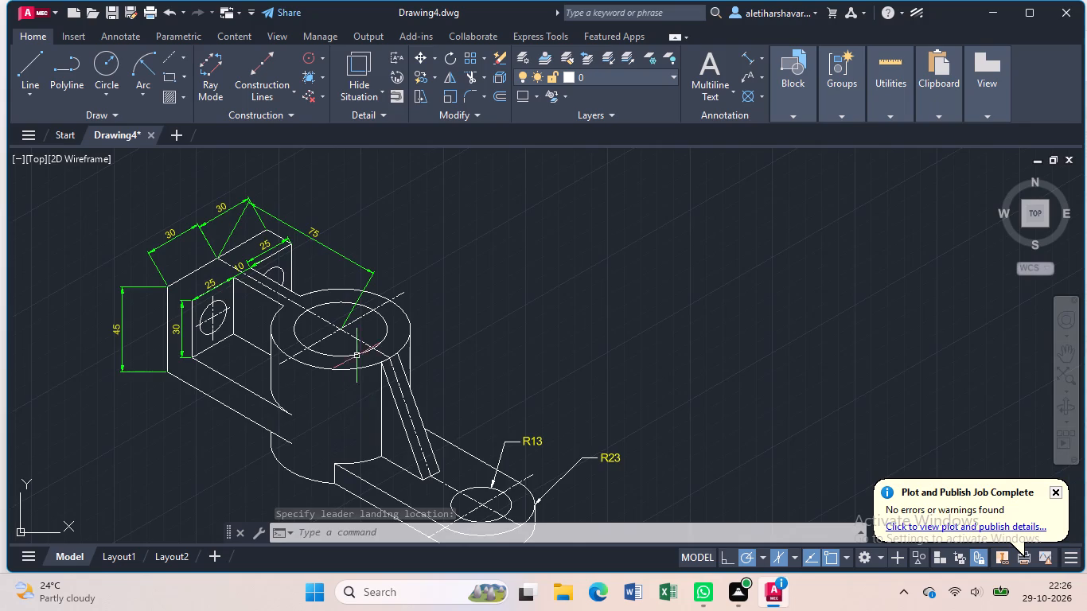
pyautogui.scroll(1, 353, 337)
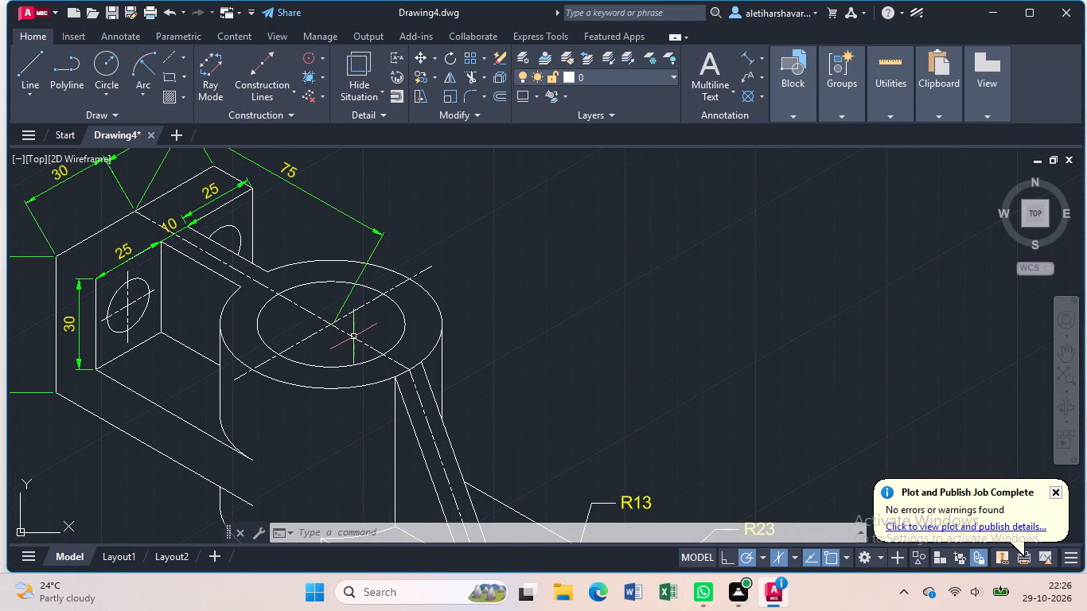
pyautogui.write('ml')
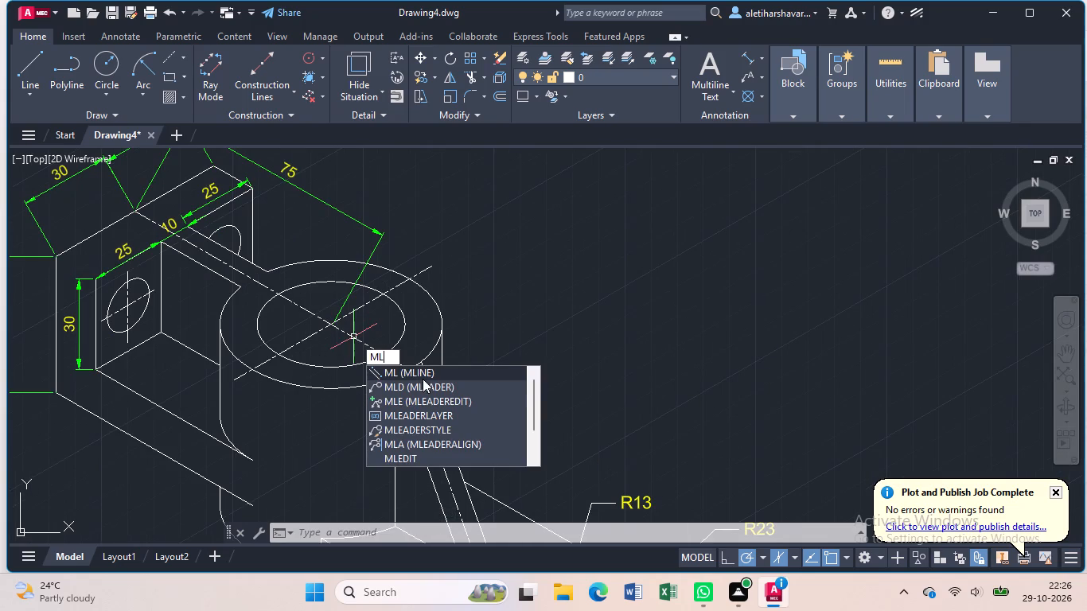
pyautogui.click(424, 383)
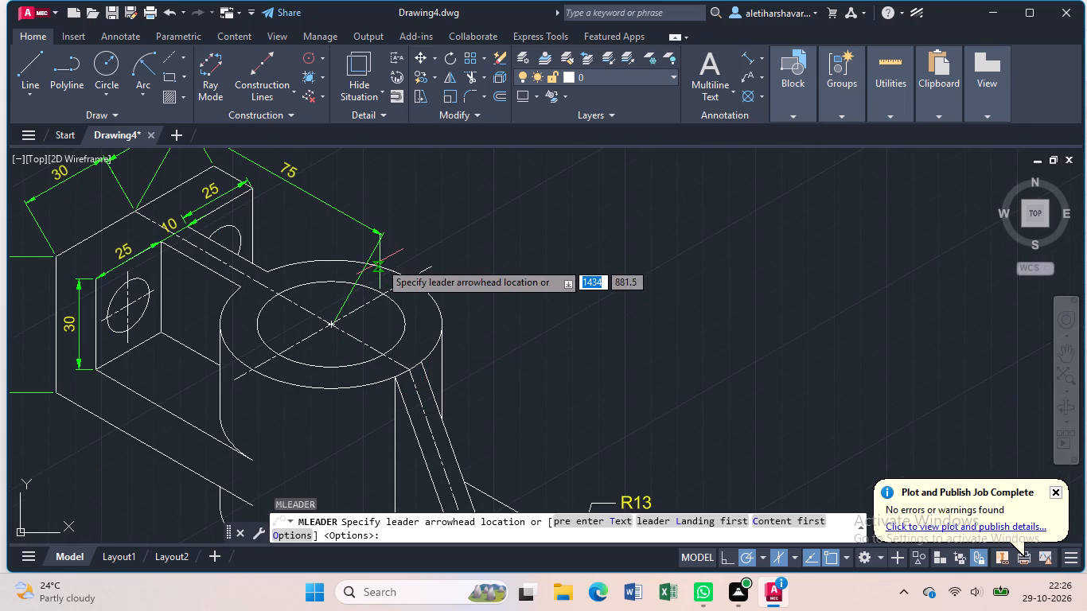
pyautogui.click(382, 266)
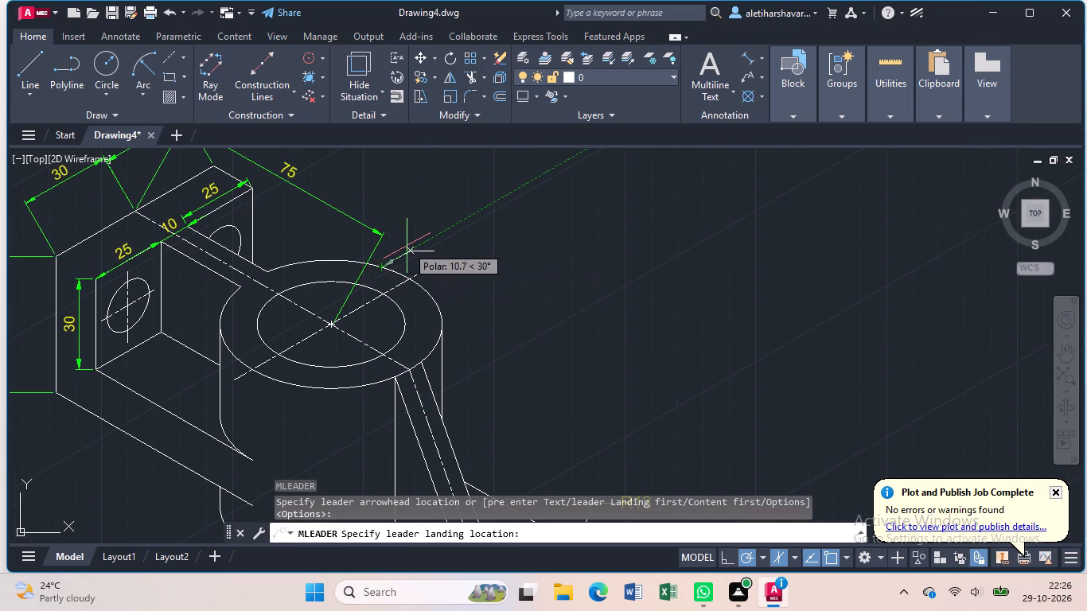
pyautogui.click(407, 246)
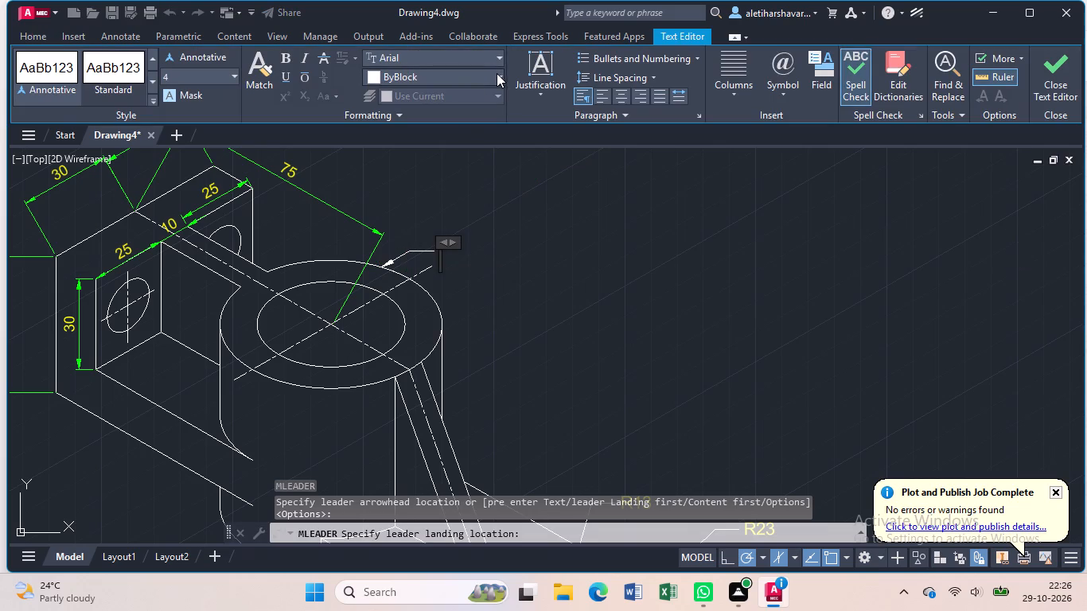
pyautogui.click(498, 73)
pyautogui.click(386, 224)
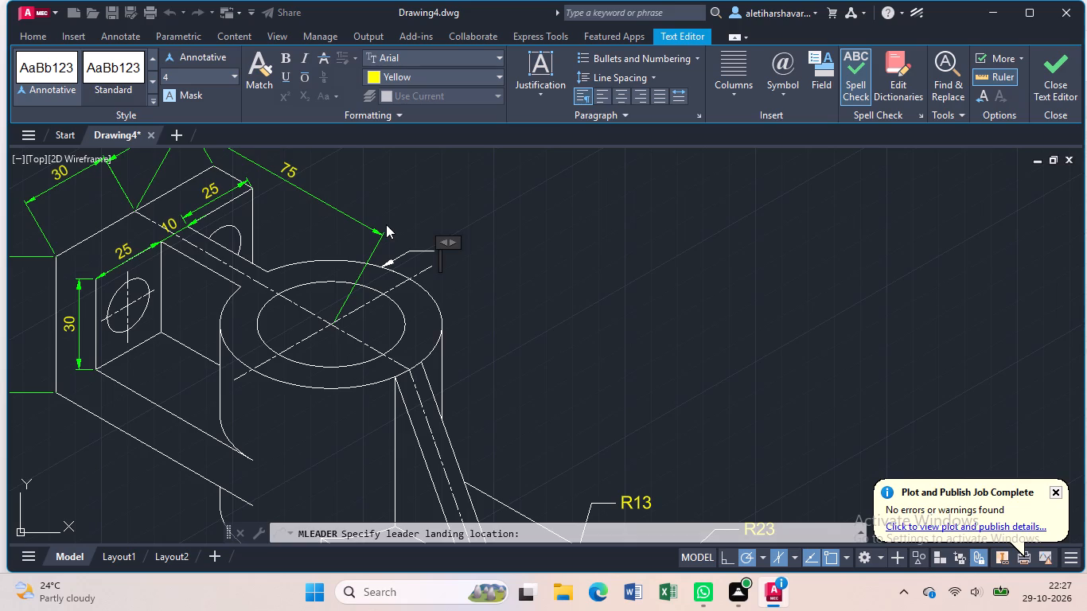
pyautogui.write('%%')
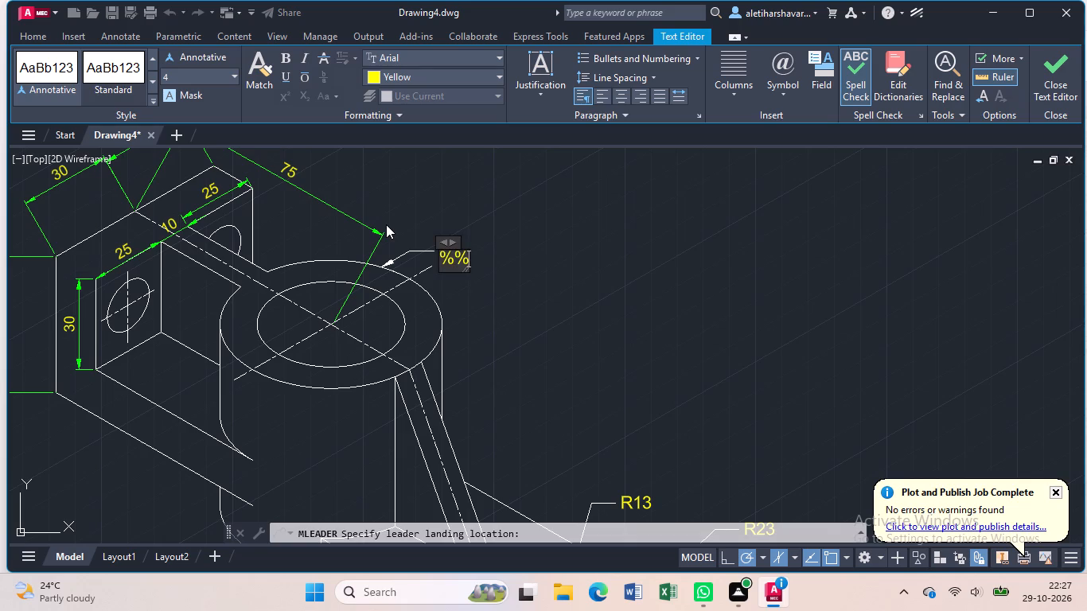
pyautogui.press('c')
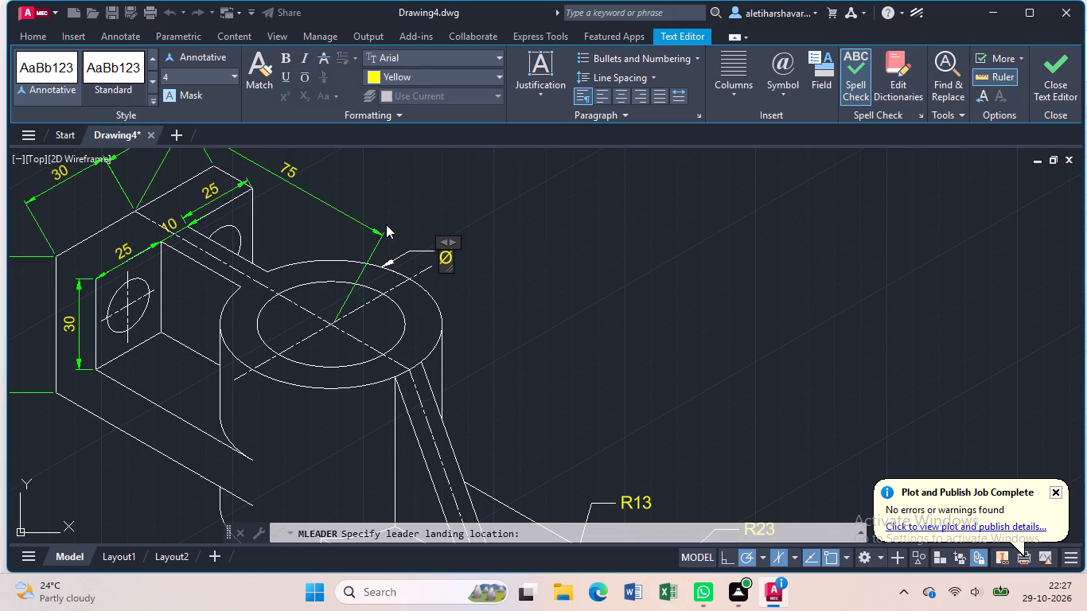
pyautogui.write('60')
pyautogui.click(386, 226)
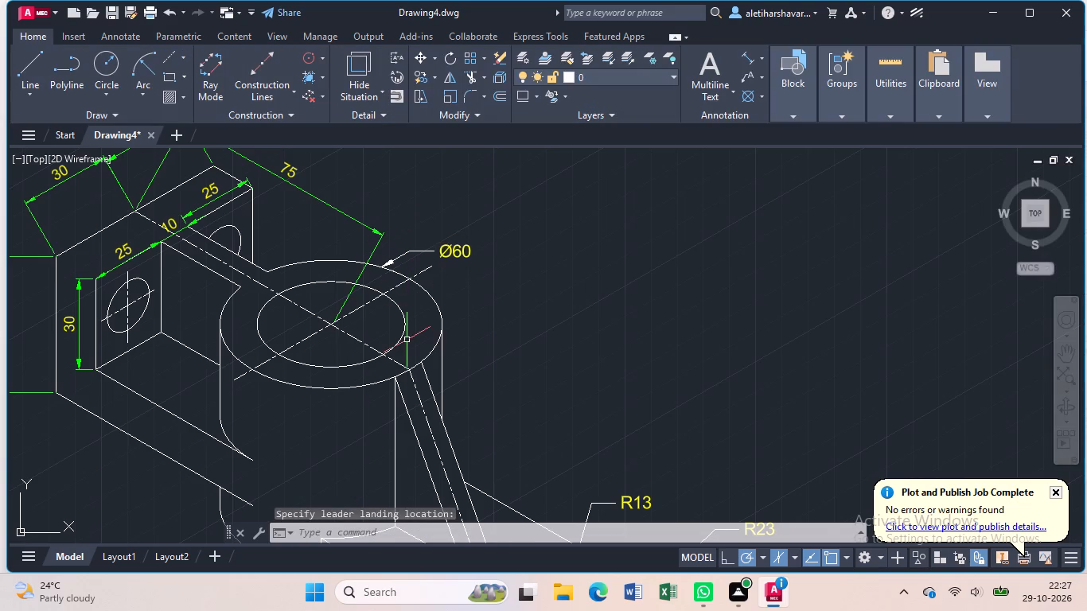
# Add a multileader pointing to the boss's inner hole circle, with the text Ø40 in yellow.
pyautogui.write('ml')
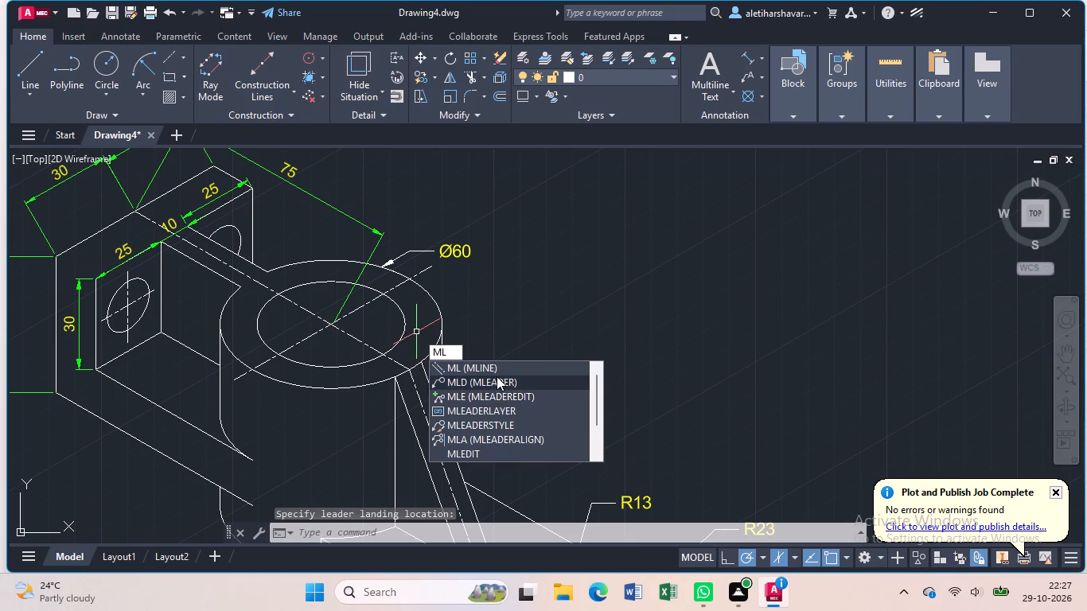
pyautogui.click(497, 376)
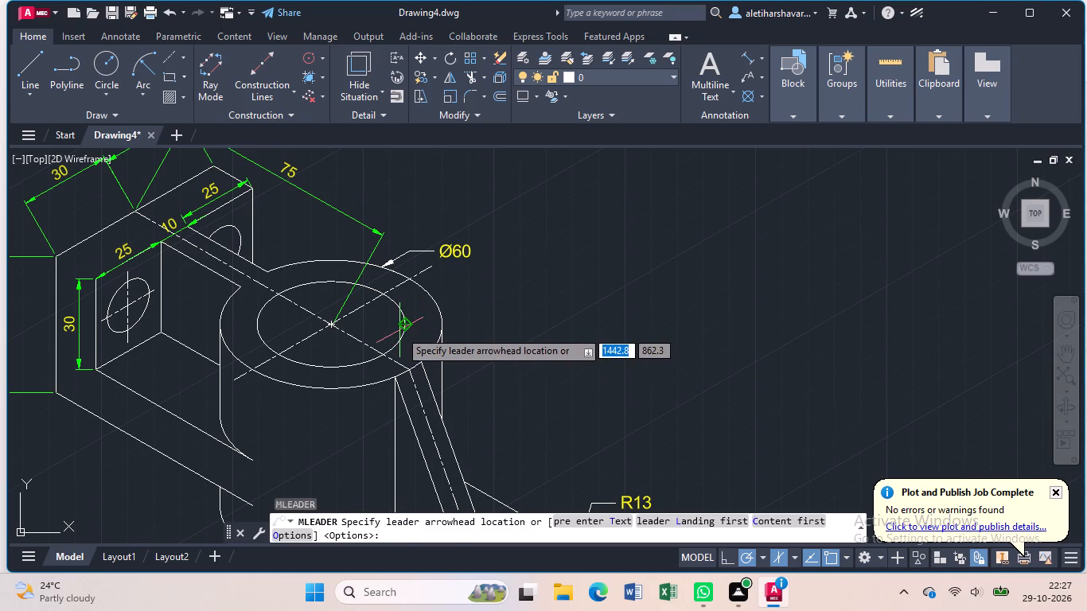
pyautogui.click(399, 330)
pyautogui.click(466, 288)
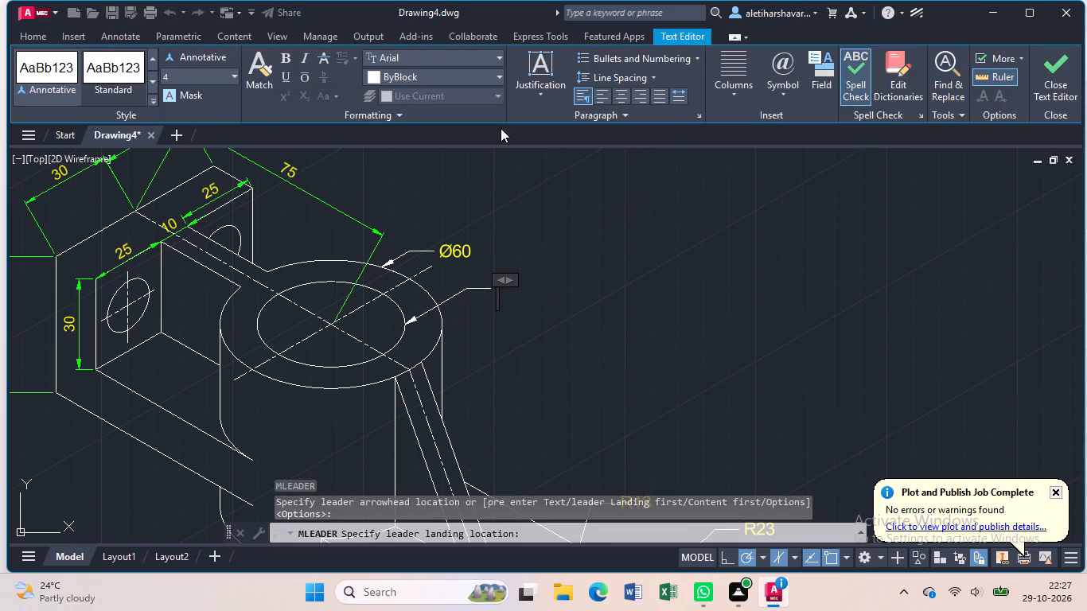
pyautogui.click(497, 73)
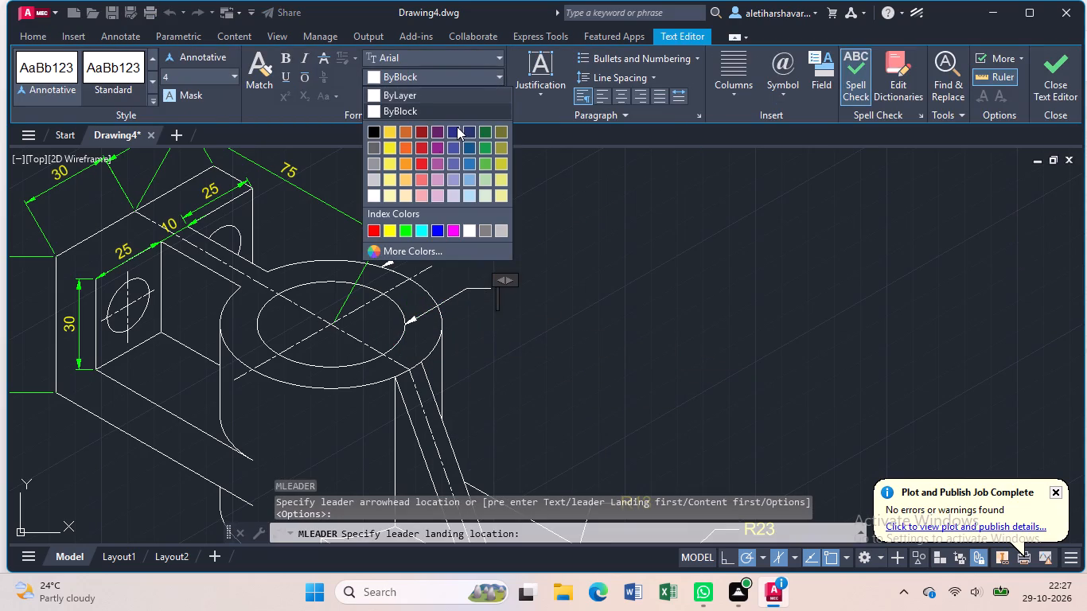
pyautogui.click(389, 227)
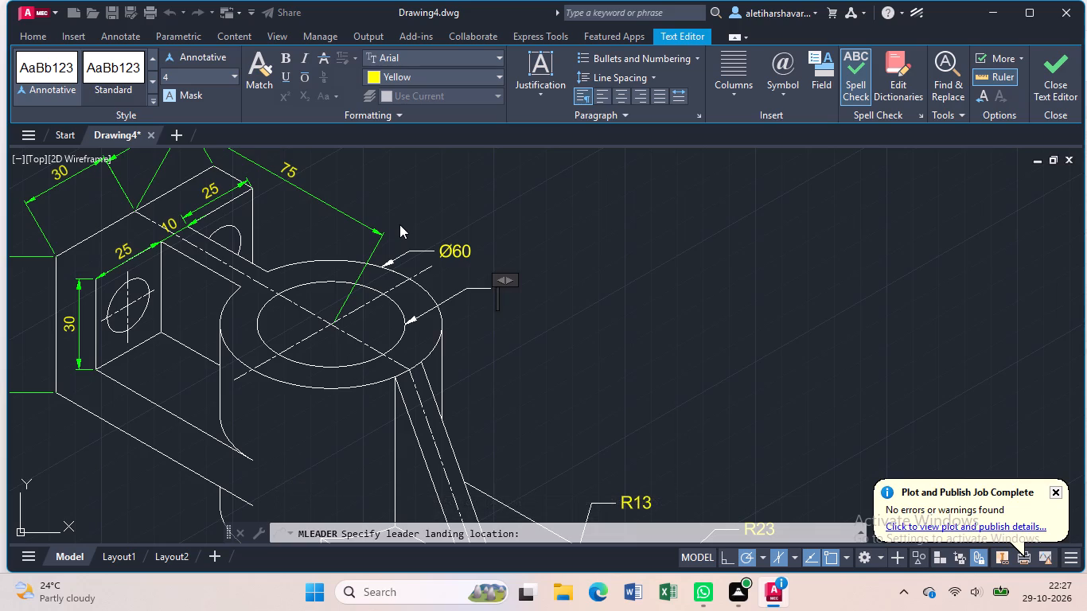
pyautogui.write('%%')
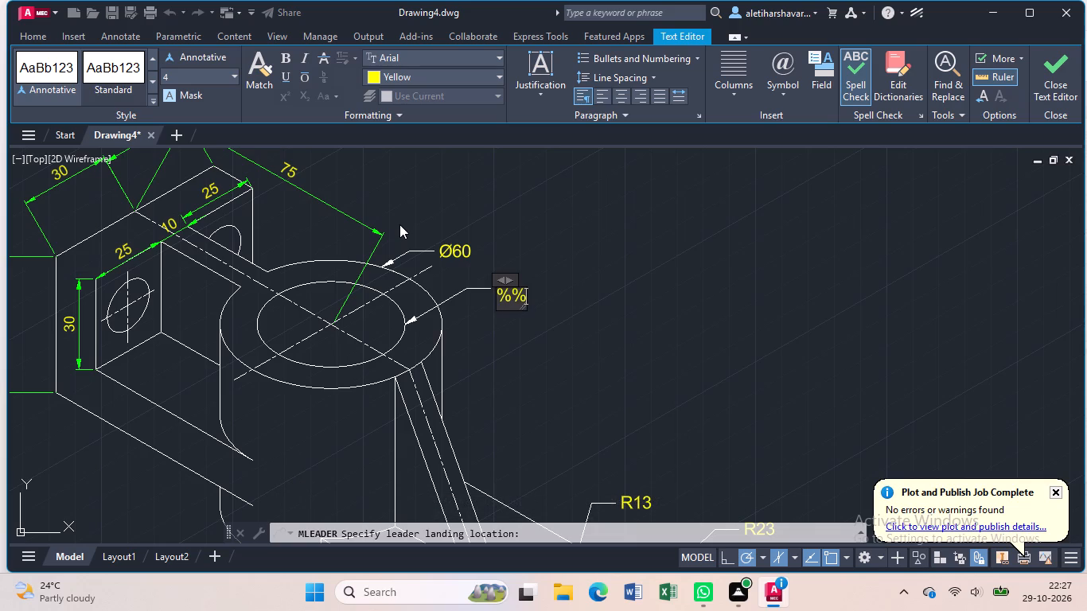
pyautogui.press('c')
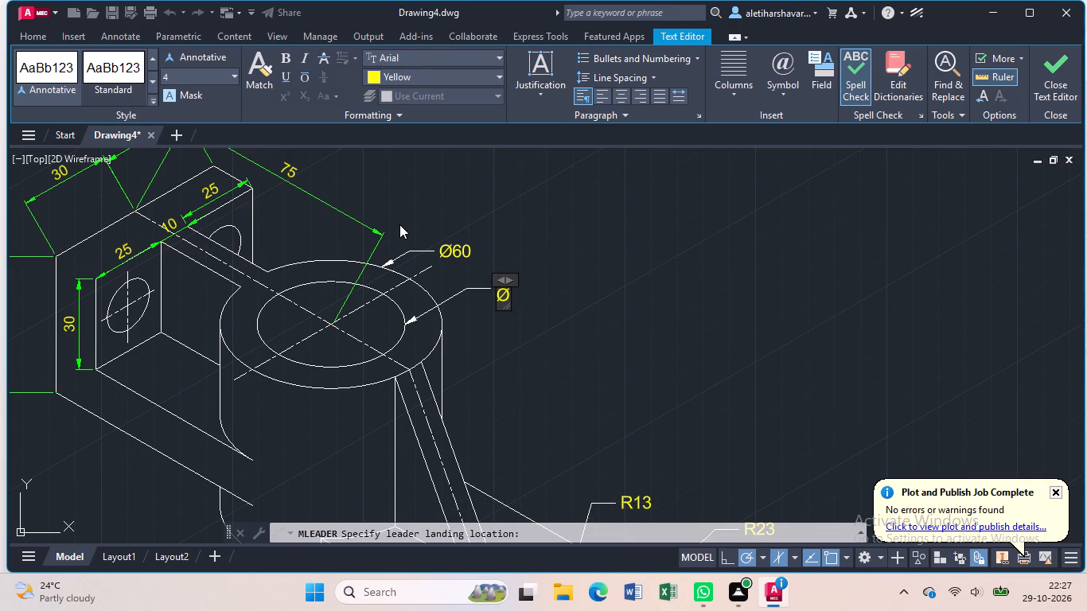
pyautogui.write('40')
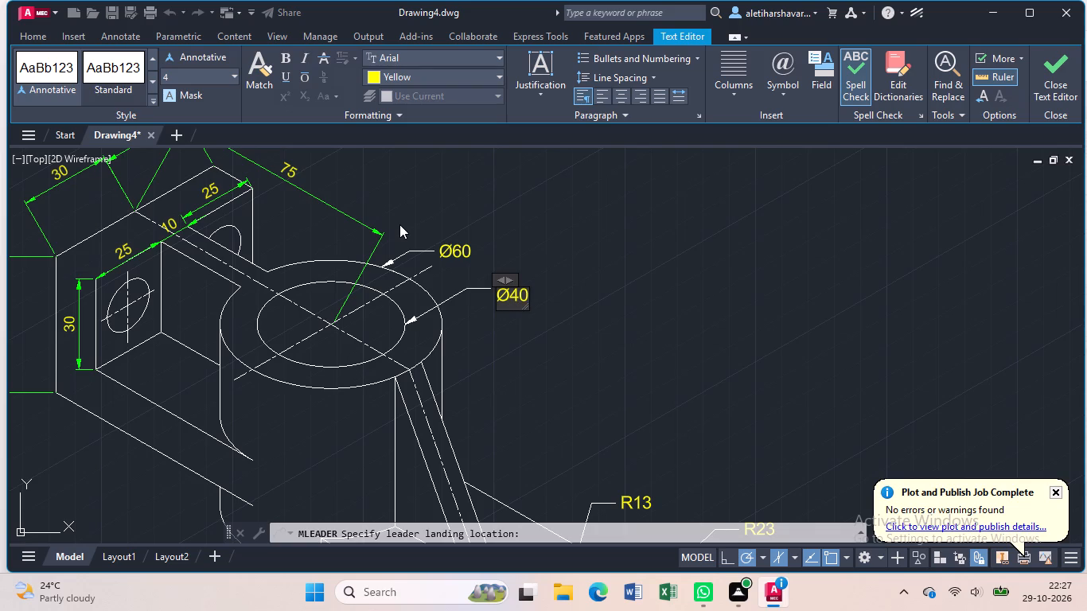
pyautogui.click(399, 224)
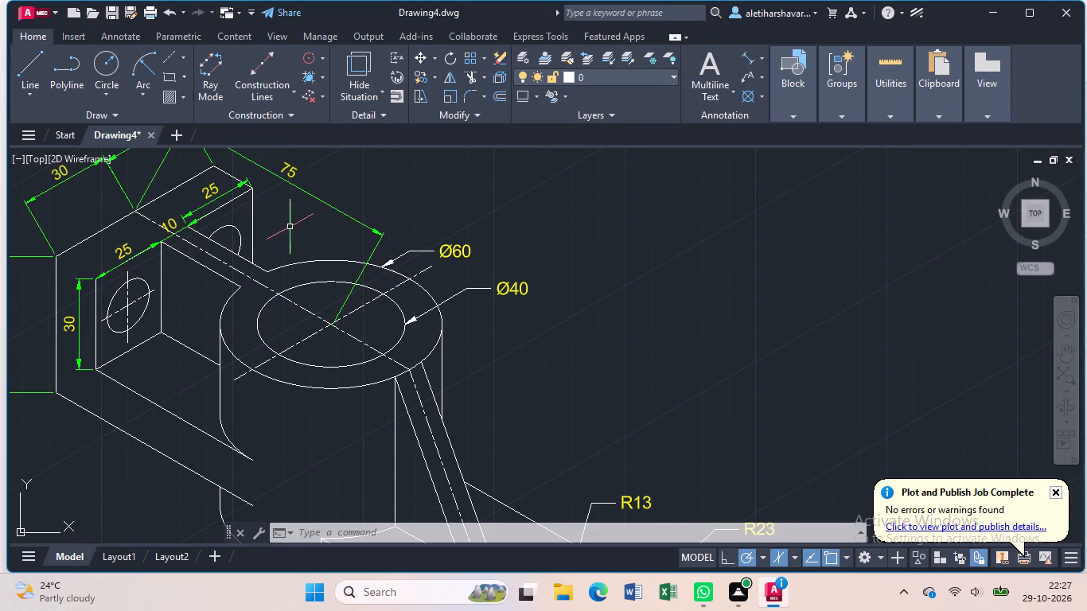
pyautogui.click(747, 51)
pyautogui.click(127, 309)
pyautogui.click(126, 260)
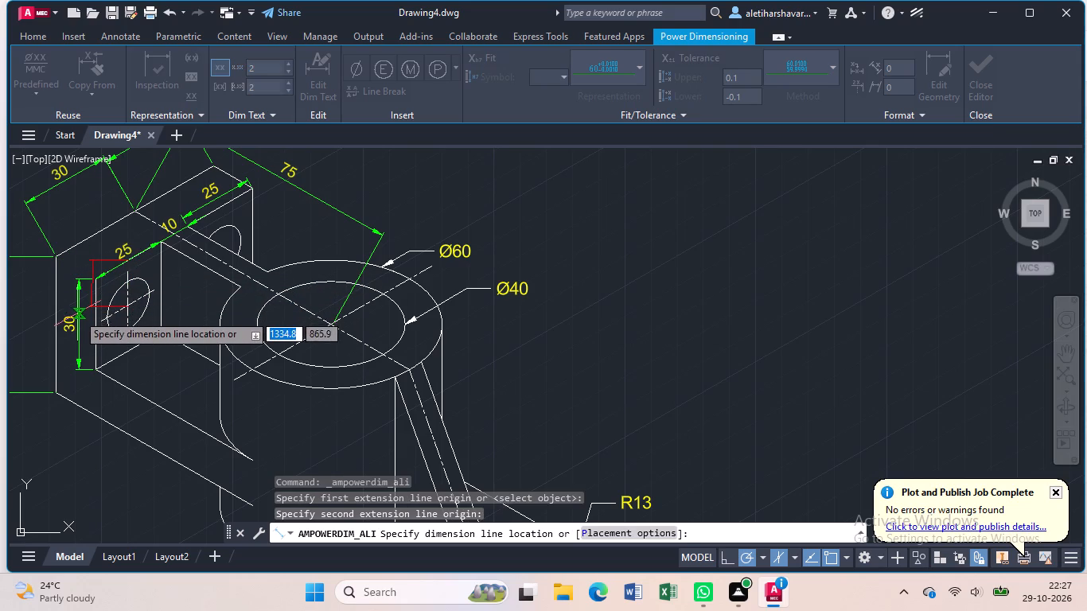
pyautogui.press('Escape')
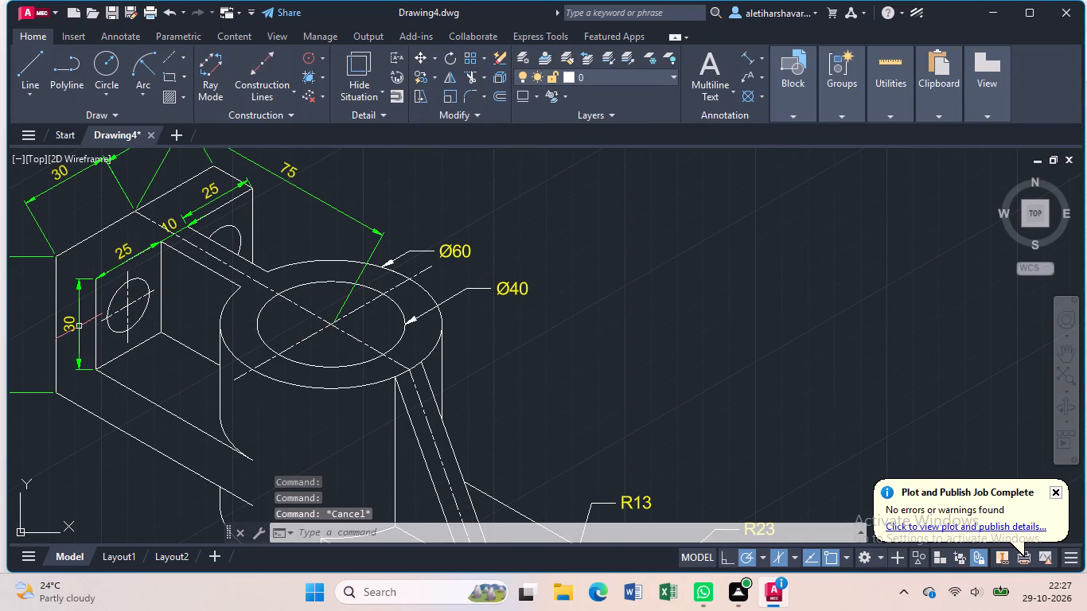
# Add a vertical aligned dimension from the upright's inner top edge to the front hole's centre, placed just outside the inner front vertical edge.
pyautogui.scroll(1, 91, 302)
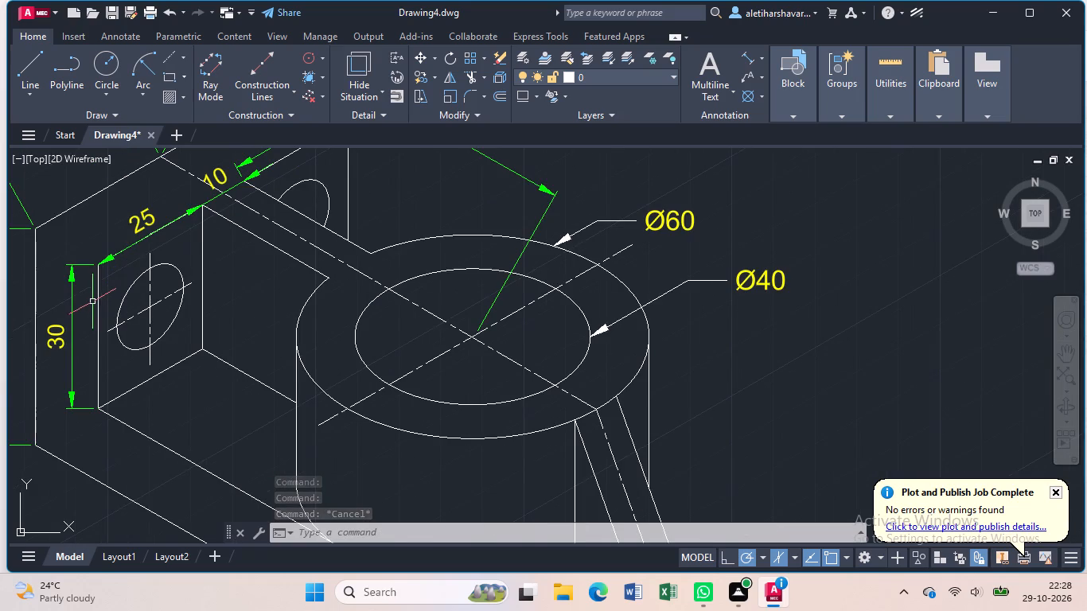
pyautogui.click(742, 54)
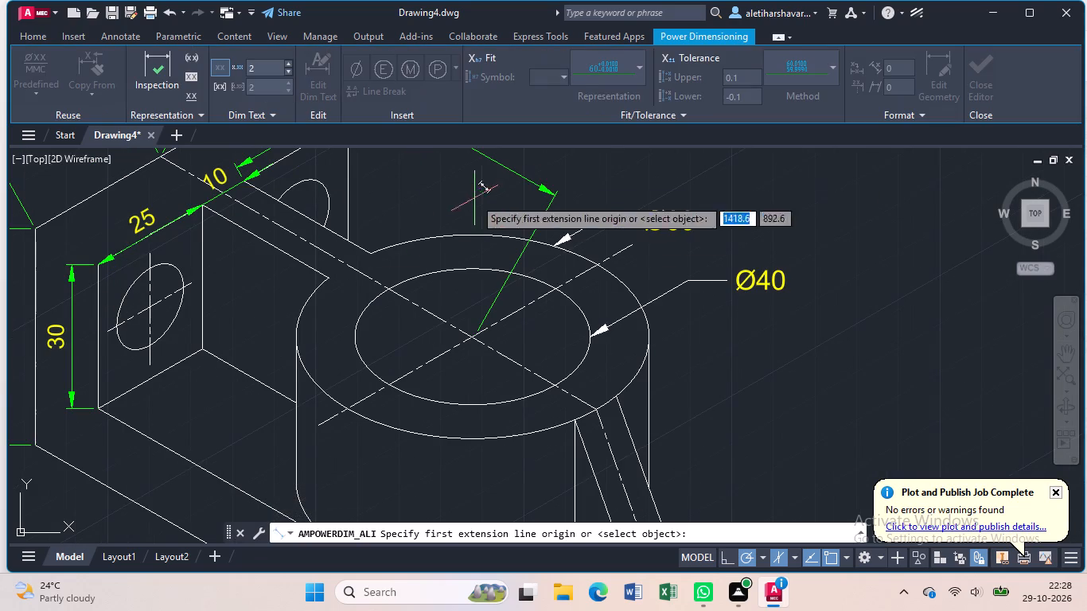
pyautogui.click(151, 236)
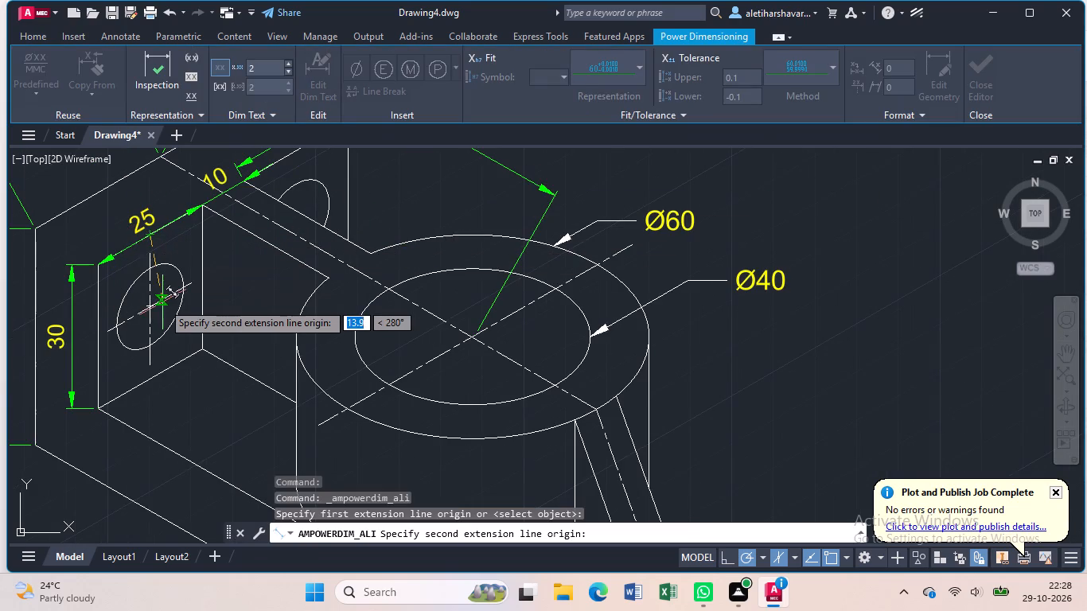
pyautogui.click(150, 308)
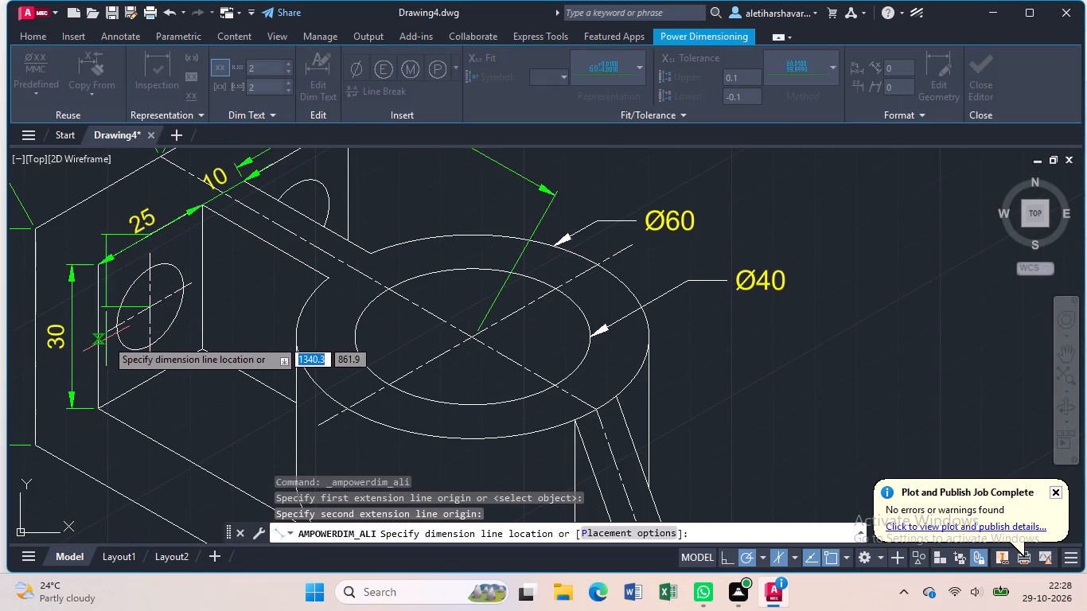
pyautogui.click(106, 339)
pyautogui.press('Return')
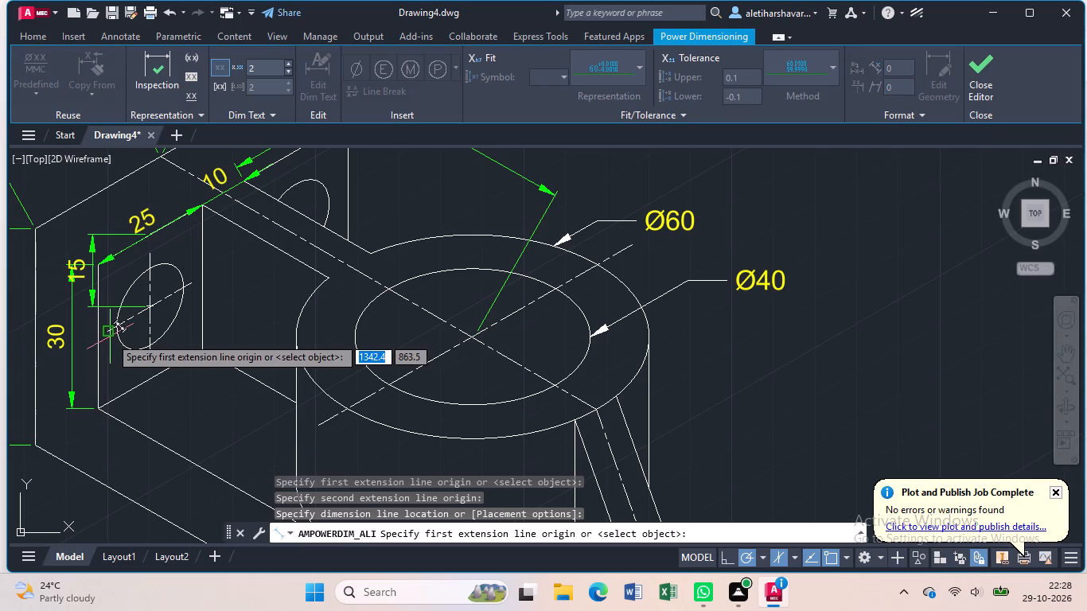
# Add an aligned dimension across the sloping rib's thickness at its top end on the boss, placed just below the boss's top rim.
pyautogui.scroll(-1, 131, 334)
pyautogui.scroll(-1, 237, 356)
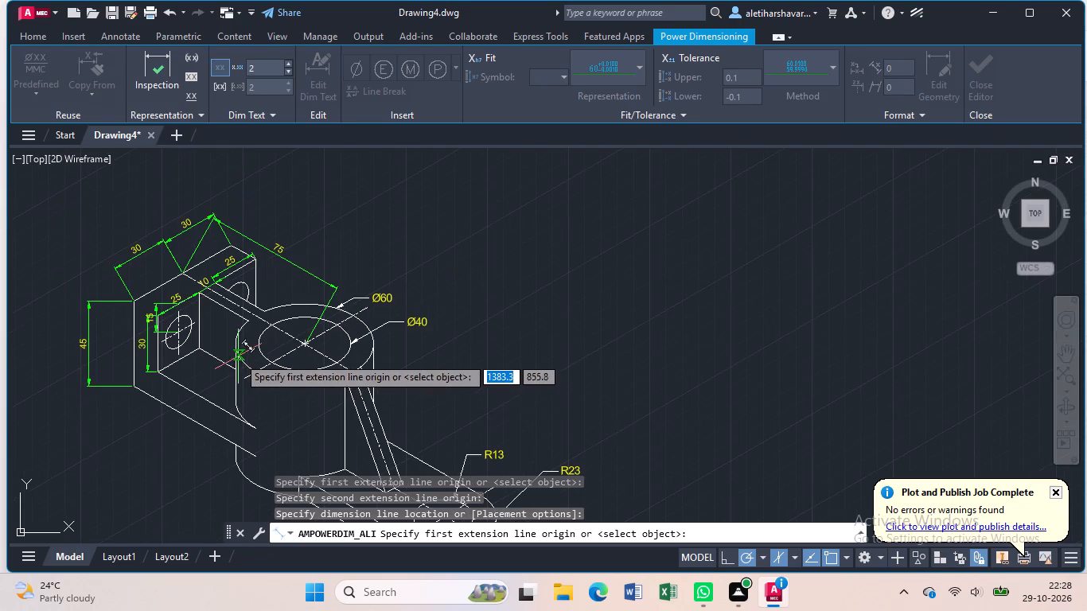
pyautogui.moveTo(337, 418); pyautogui.dragTo(264, 337, button='middle')
pyautogui.scroll(1, 269, 329)
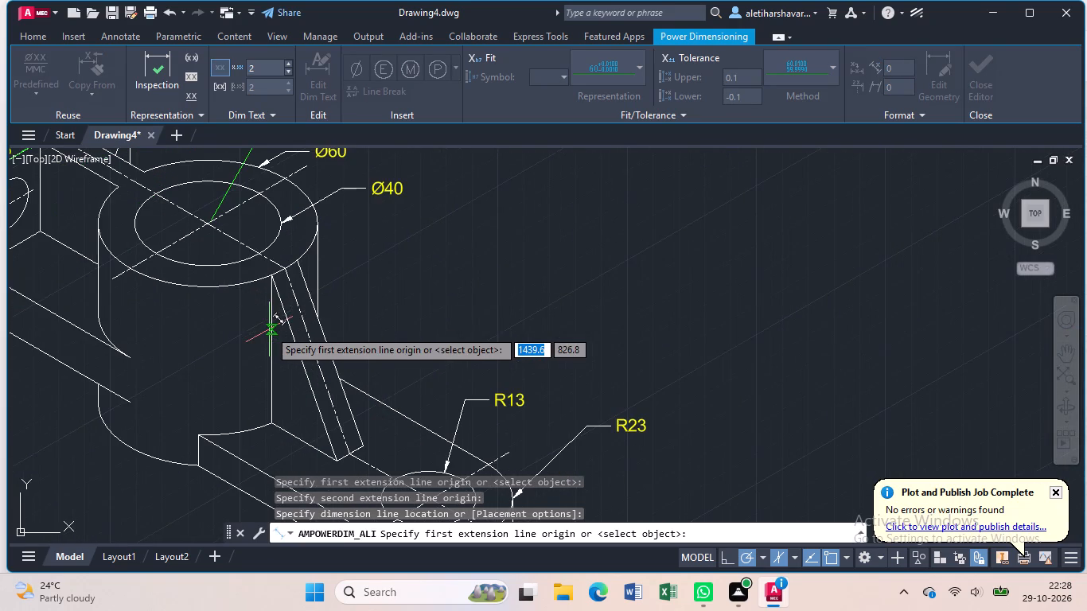
pyautogui.click(267, 274)
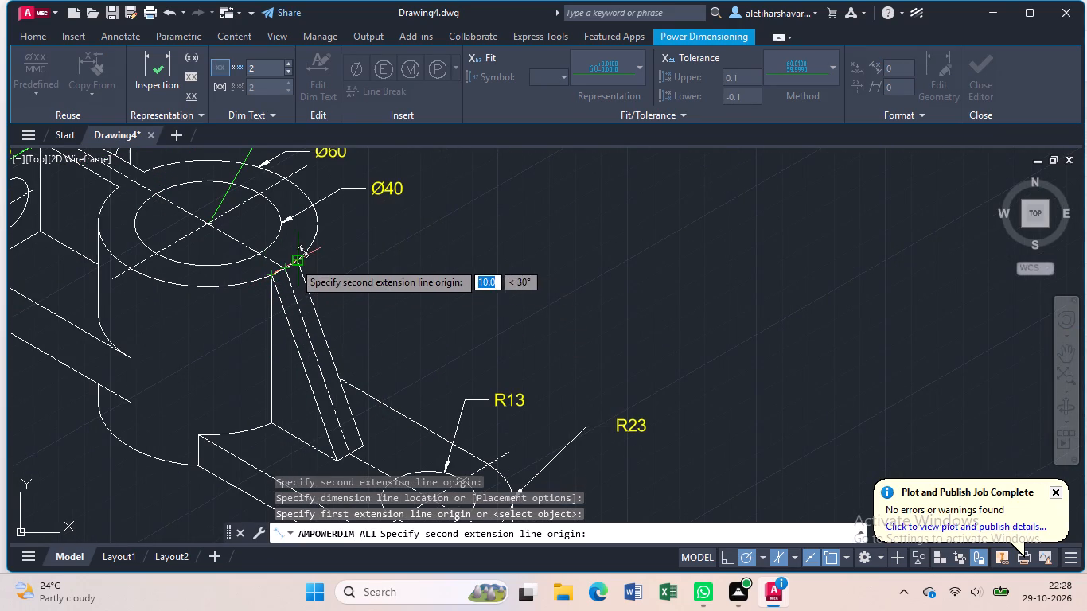
pyautogui.click(294, 262)
pyautogui.click(299, 288)
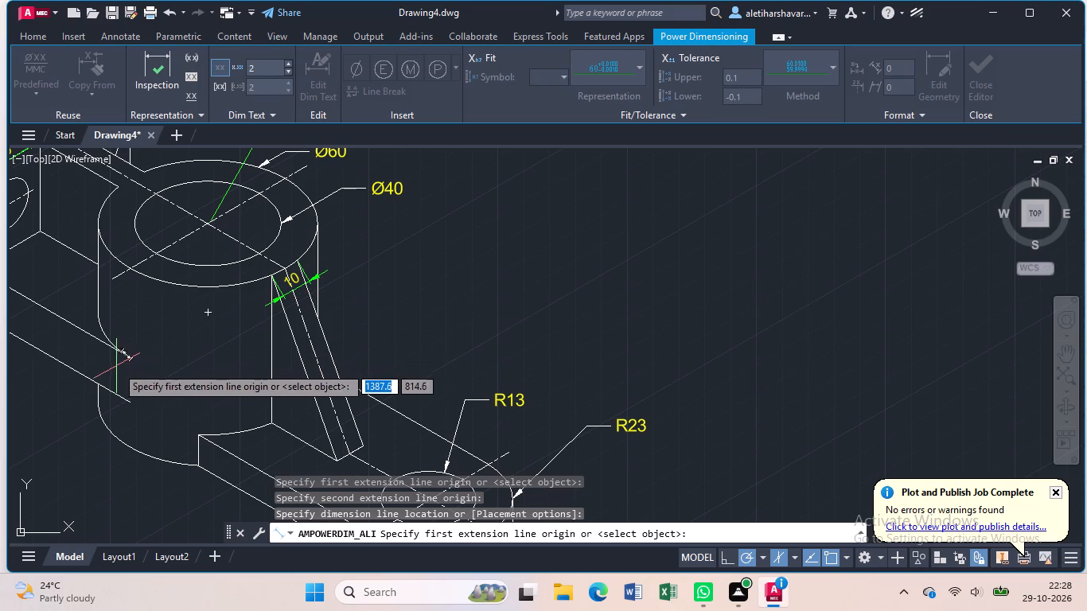
# Add a roughly vertical aligned dimension from the upright's inner front bottom corner down to its outer bottom edge, placed just beside that corner.
pyautogui.scroll(-2, 115, 368)
pyautogui.scroll(4, 67, 348)
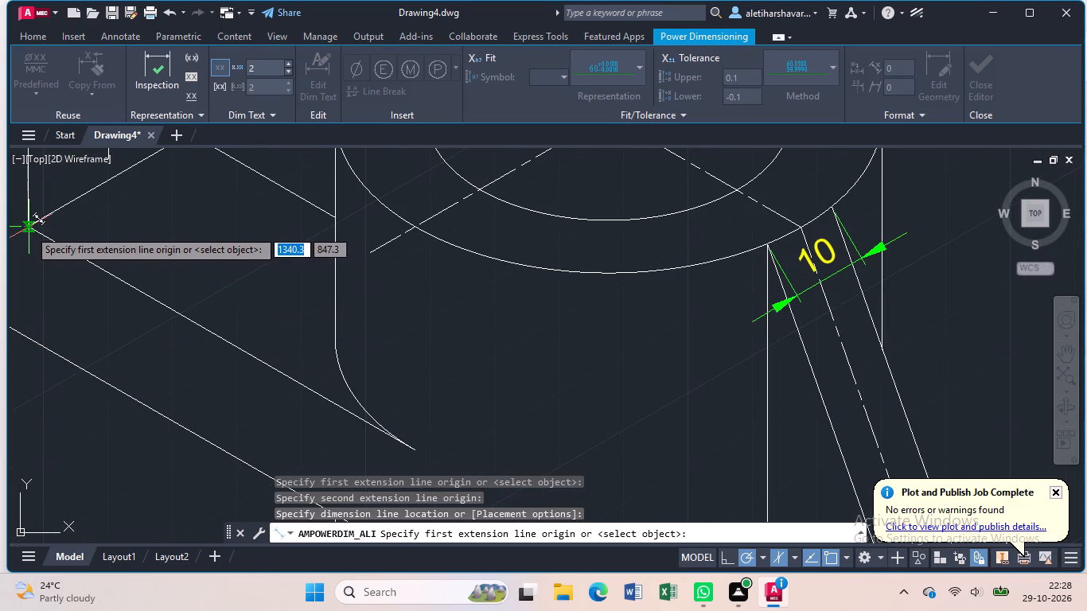
pyautogui.click(29, 229)
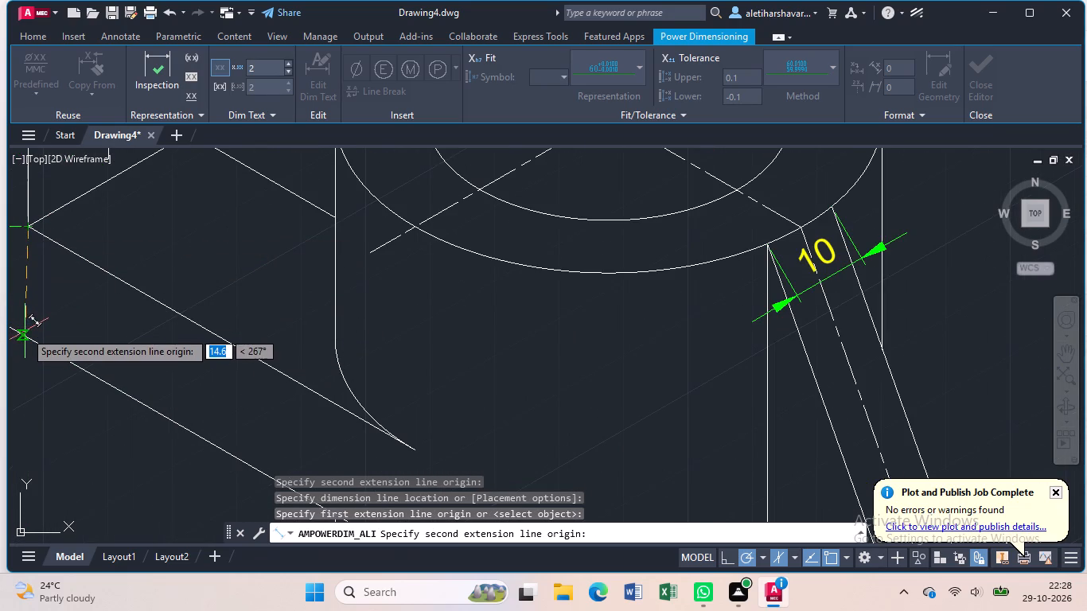
pyautogui.click(25, 332)
pyautogui.click(64, 328)
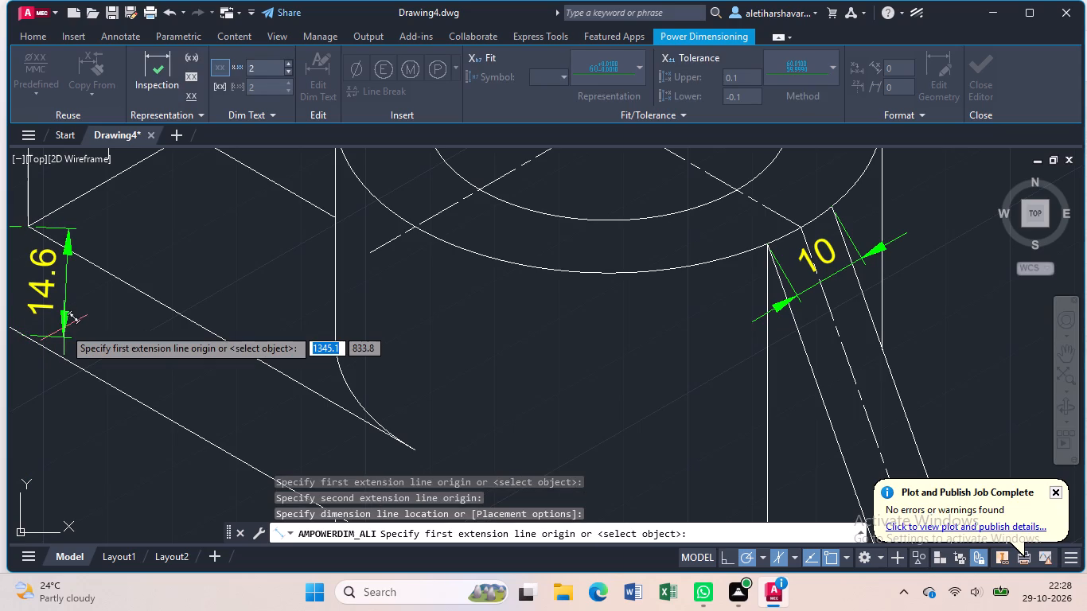
pyautogui.press('Escape')
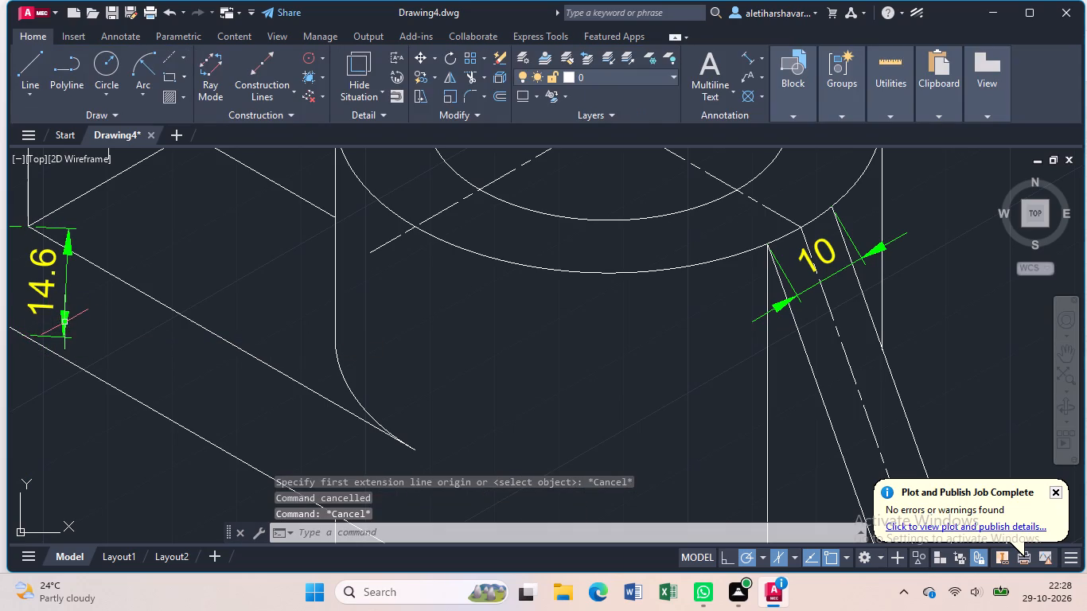
# Override the text of the dimension between the upright's inner bottom corner and outer bottom edge with 15.
pyautogui.click(64, 322)
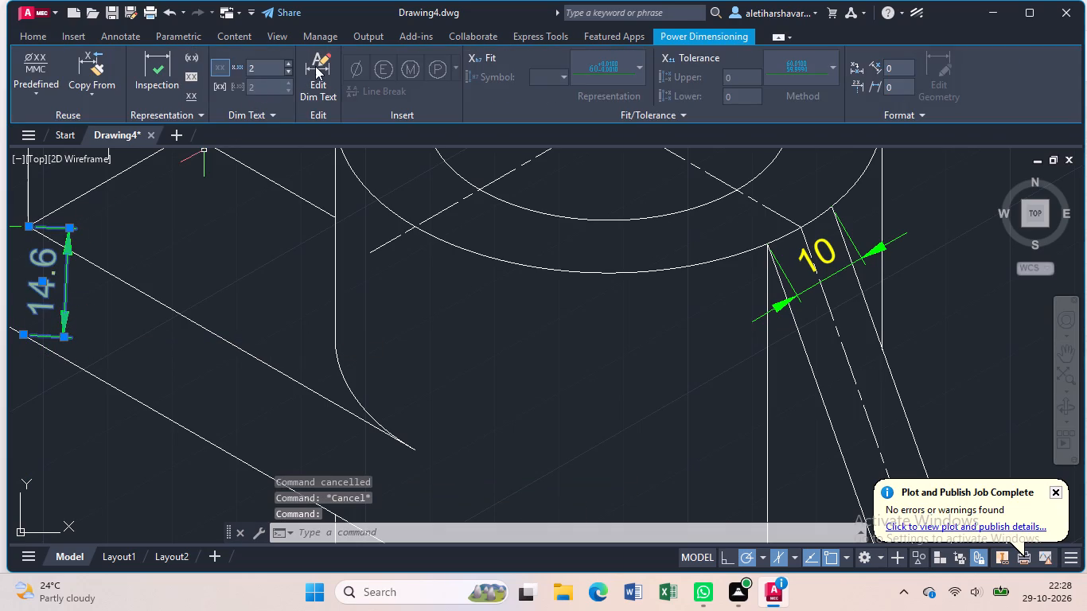
pyautogui.click(315, 66)
pyautogui.press('BackSpace')
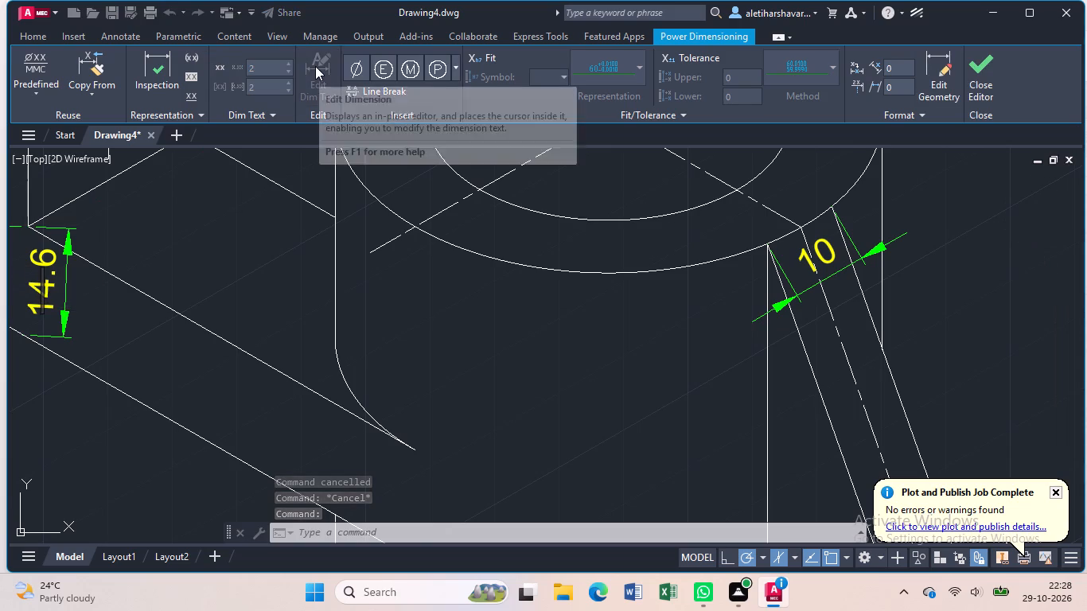
pyautogui.press('1')
pyautogui.press('5')
pyautogui.press('Return')
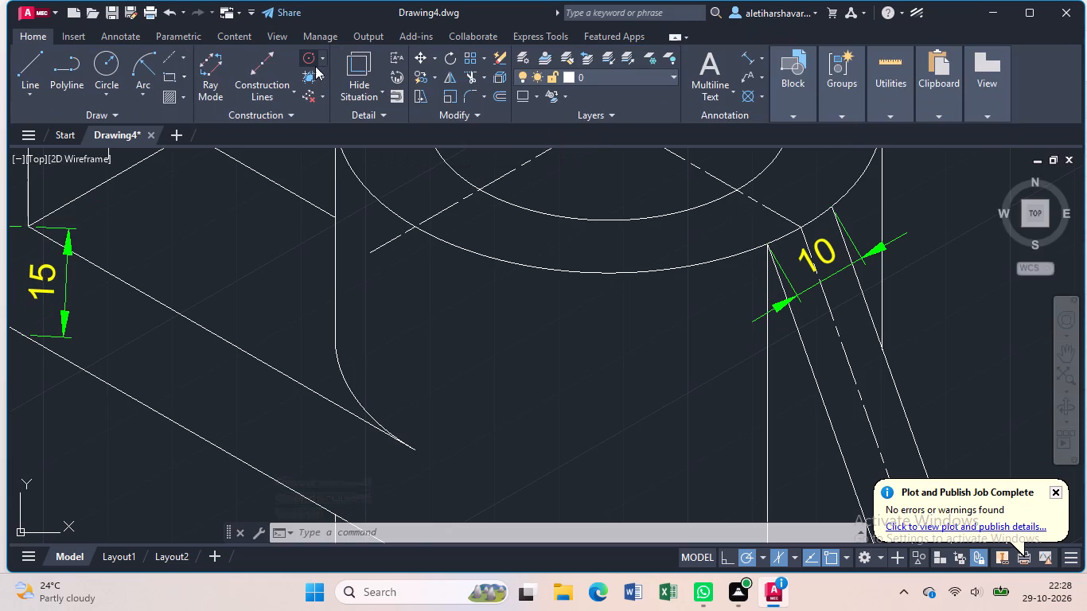
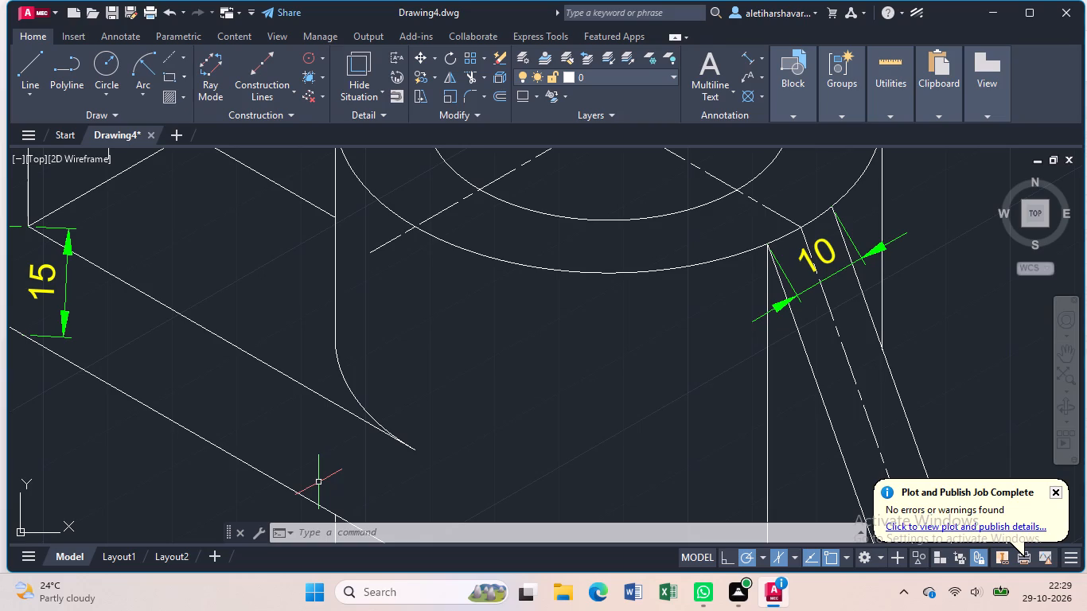
# Add an aligned dimension along the rib's bottom edge from the boss to its near foot corner, placed just below it, with text 25.
pyautogui.scroll(-2, 423, 429)
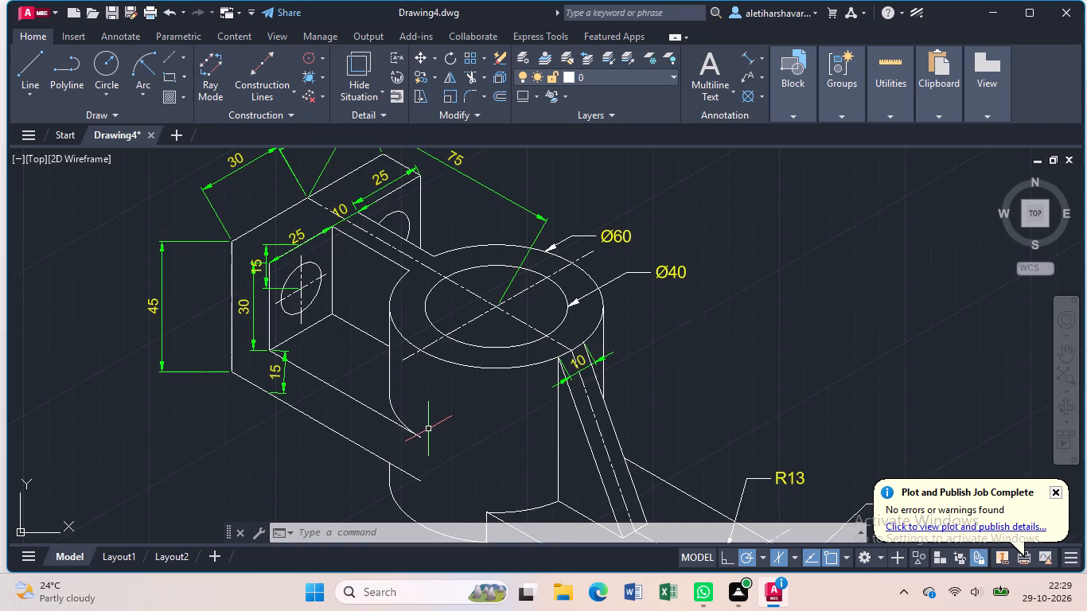
pyautogui.scroll(-2, 428, 429)
pyautogui.moveTo(431, 429); pyautogui.dragTo(429, 418, button='middle')
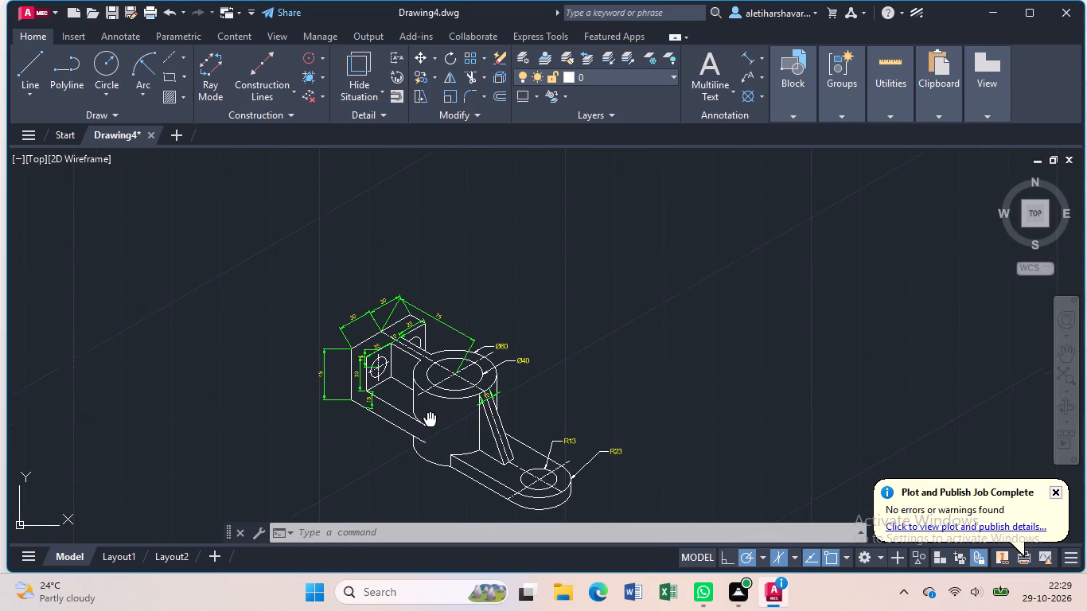
pyautogui.moveTo(429, 418); pyautogui.dragTo(422, 333, button='middle')
pyautogui.scroll(1, 422, 333)
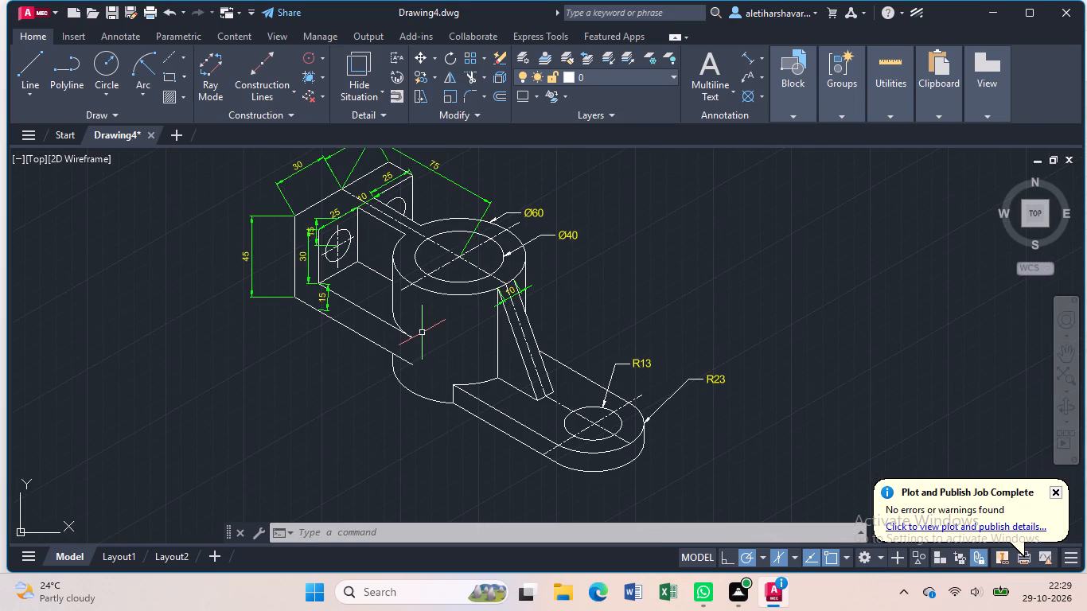
pyautogui.moveTo(424, 337); pyautogui.dragTo(462, 374, button='middle')
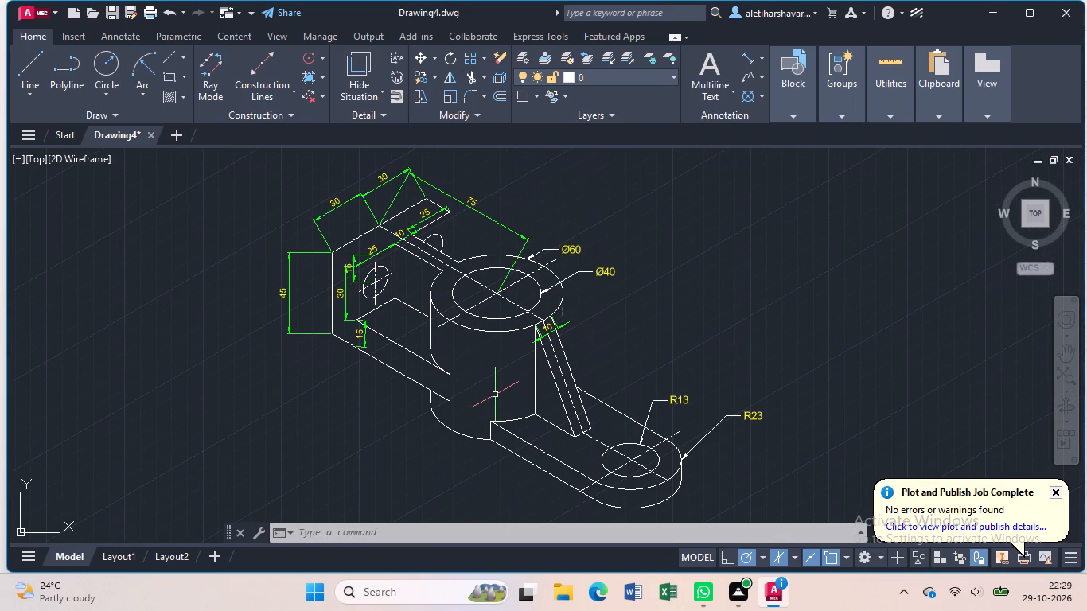
pyautogui.click(745, 60)
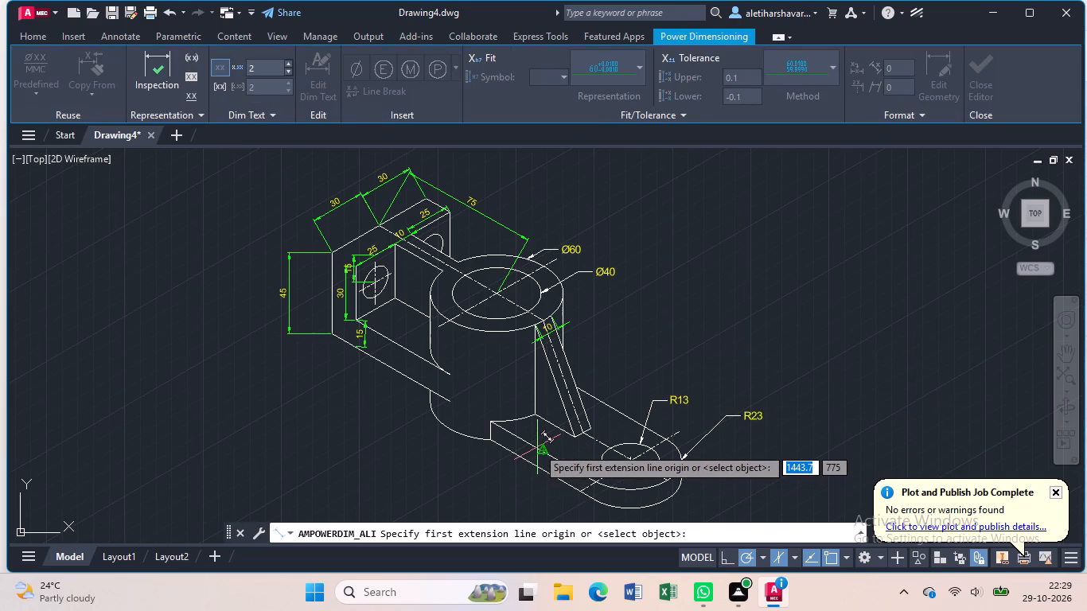
pyautogui.scroll(2, 537, 447)
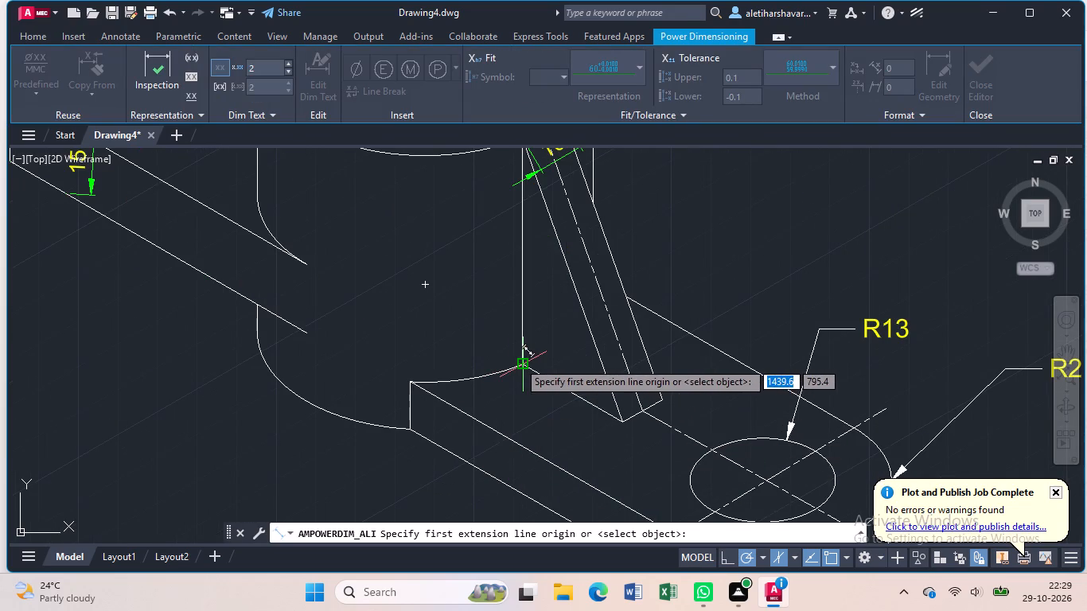
pyautogui.click(518, 361)
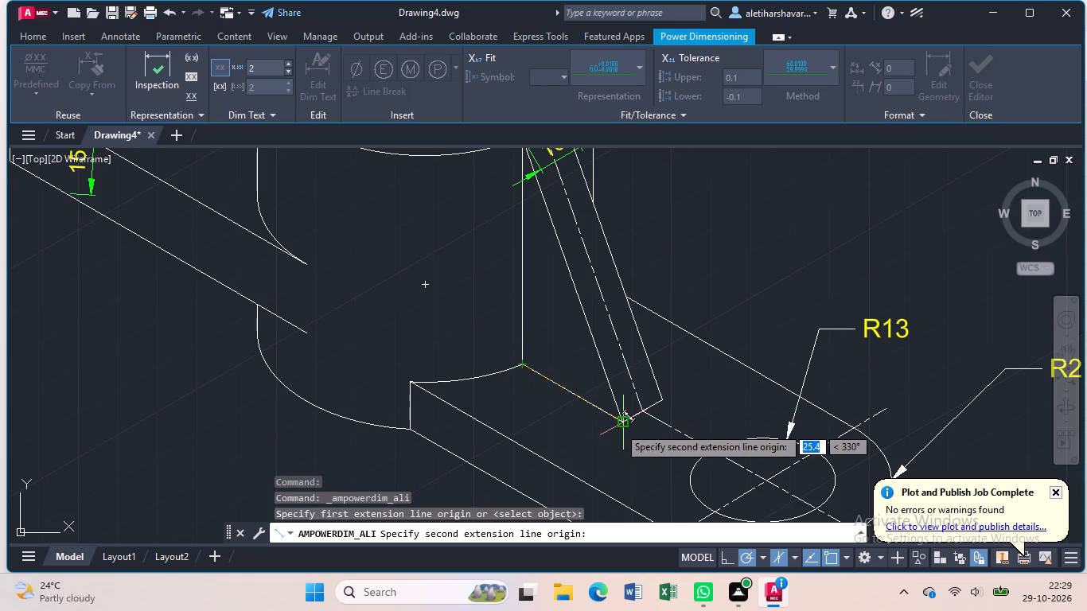
pyautogui.click(618, 426)
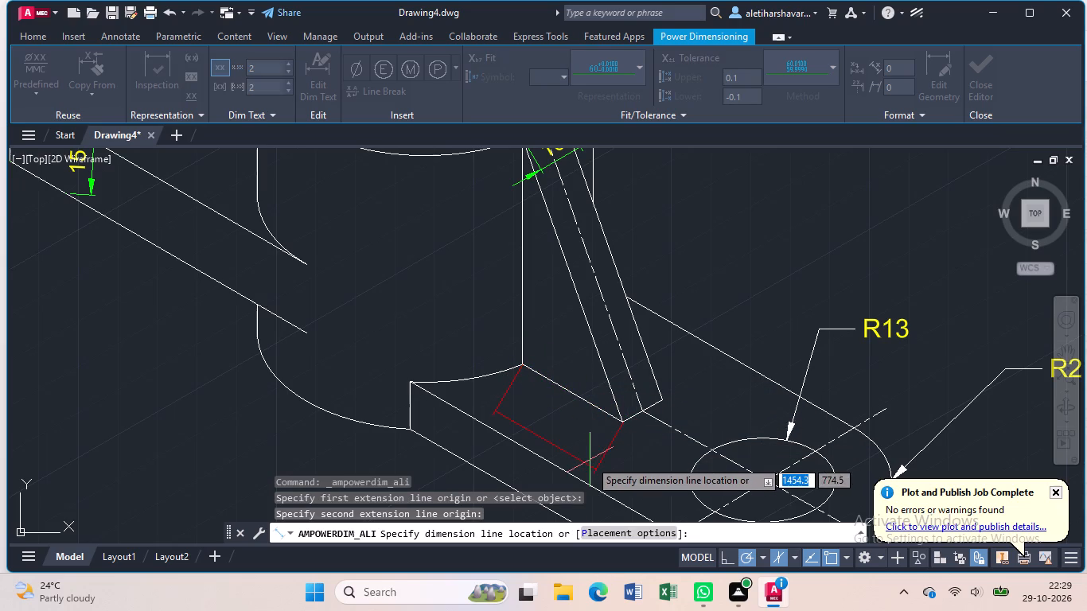
pyautogui.click(590, 460)
pyautogui.press('BackSpace')
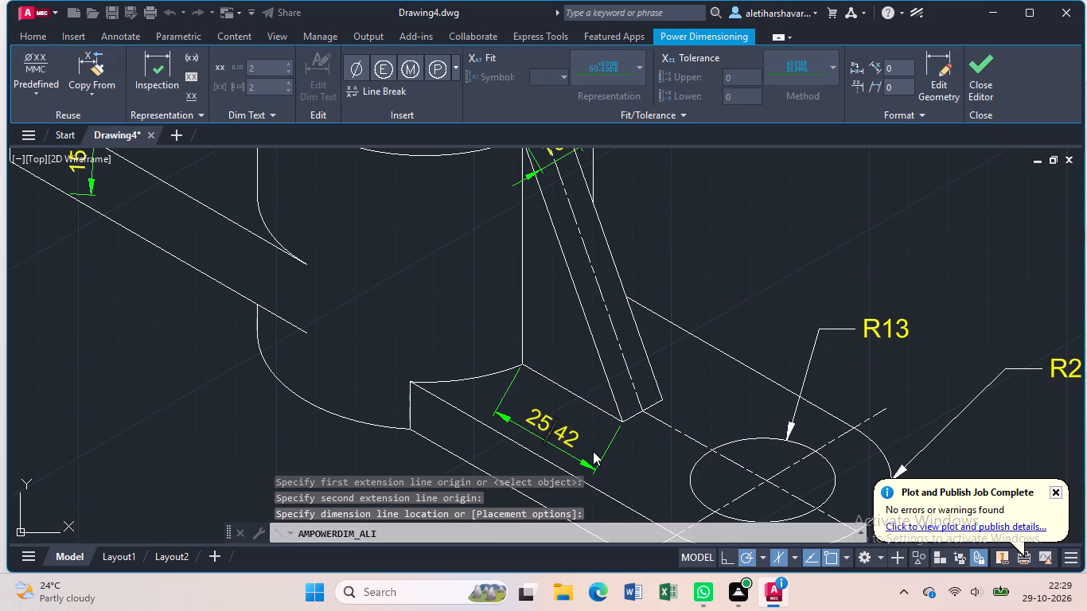
pyautogui.write('25')
pyautogui.press('Return')
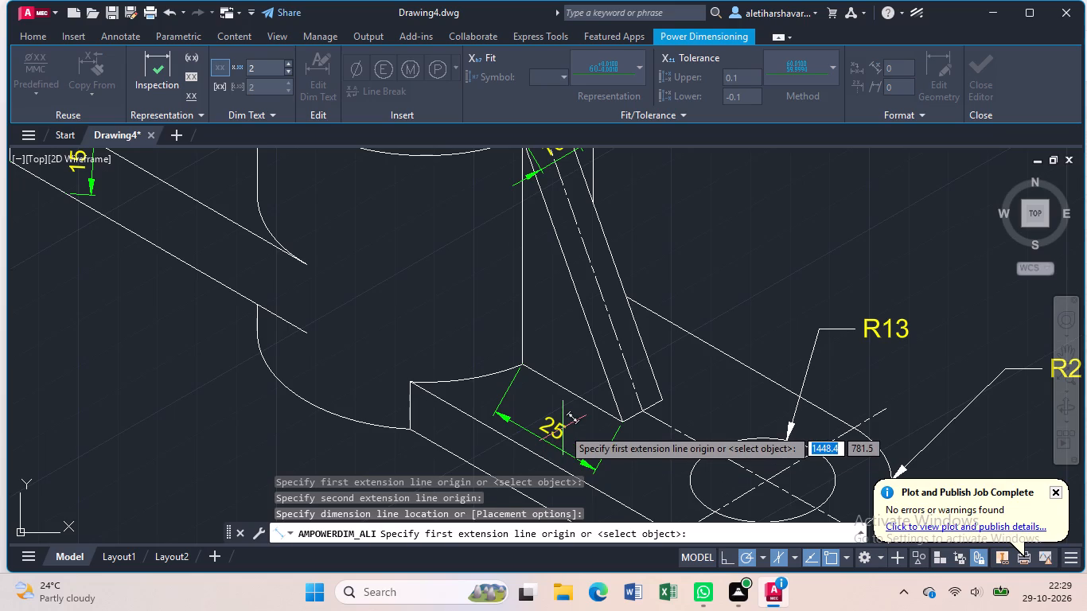
pyautogui.scroll(-1, 563, 428)
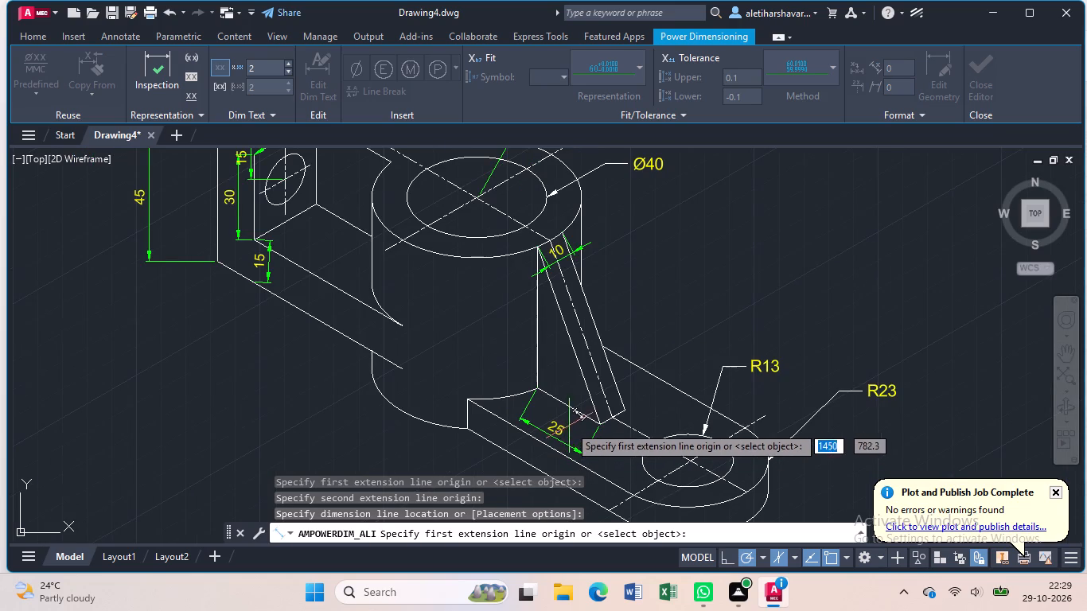
pyautogui.scroll(-1, 663, 432)
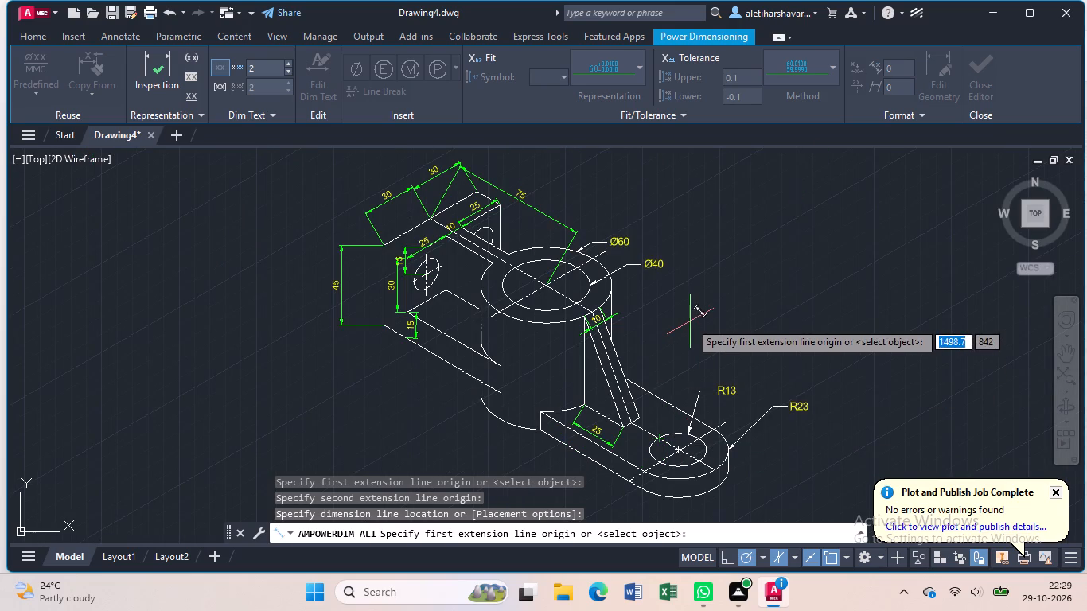
pyautogui.press('Escape')
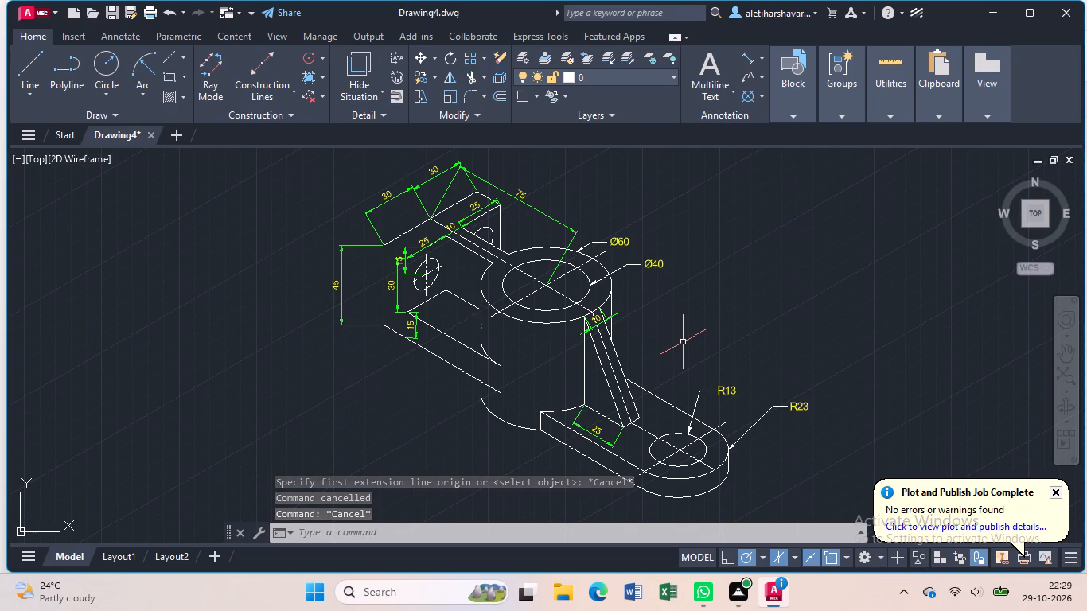
# Save the drawing in Documents as 3-Arm Slotted Indexing Plate.
pyautogui.hotkey('ctrl', 's')
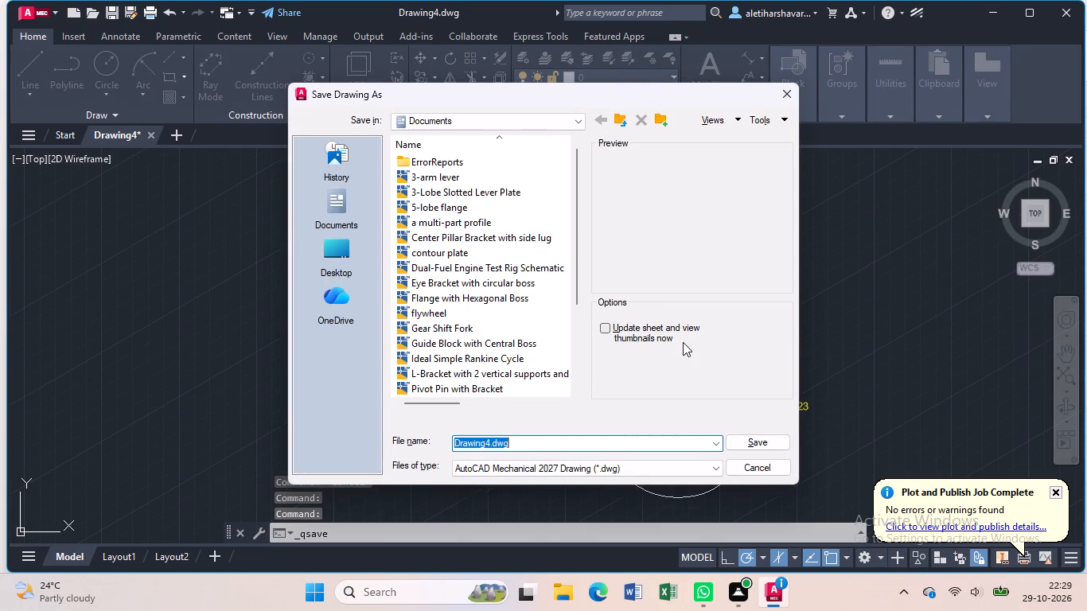
pyautogui.press('BackSpace')
pyautogui.hotkey('ctrl', 'v')
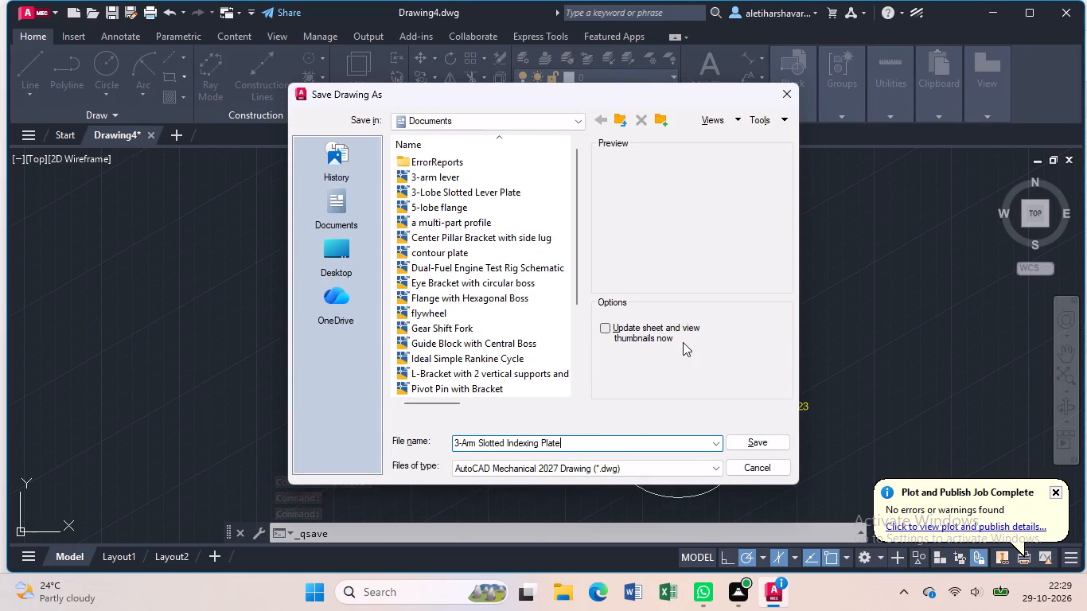
pyautogui.press('Return')
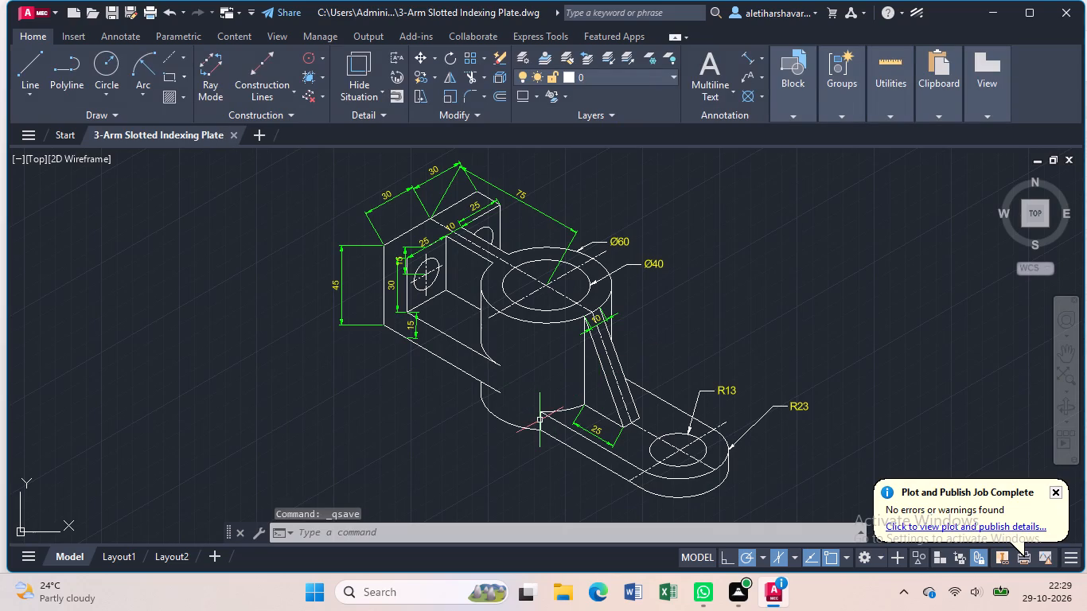
# Configure the plot for DWG To PDF.pc3 on ISO A4 (297.00 x 210.00 MM), landscape and centered.
pyautogui.write('plo')
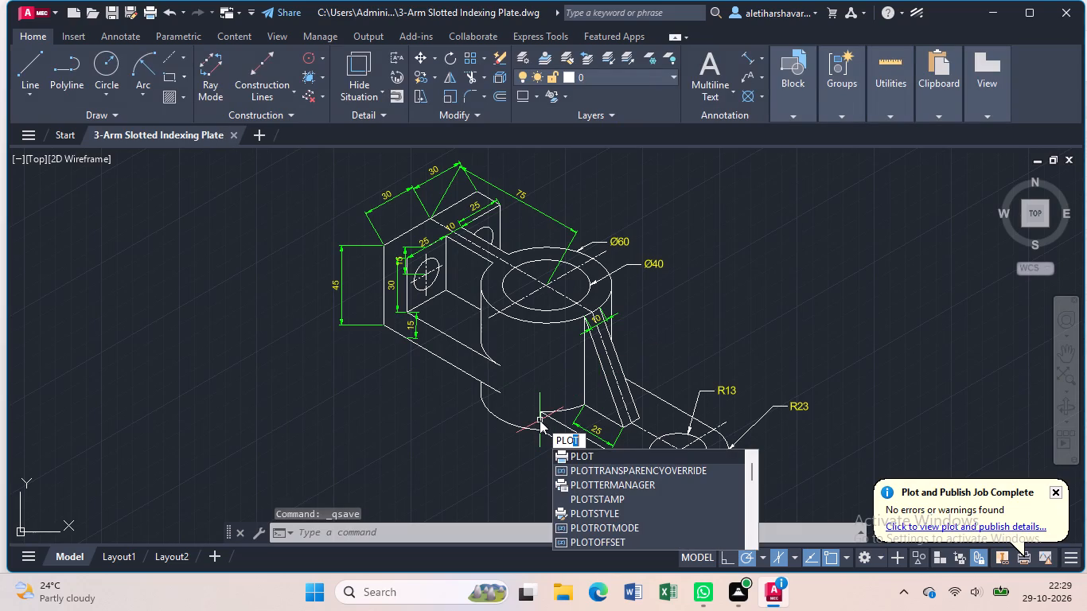
pyautogui.click(582, 456)
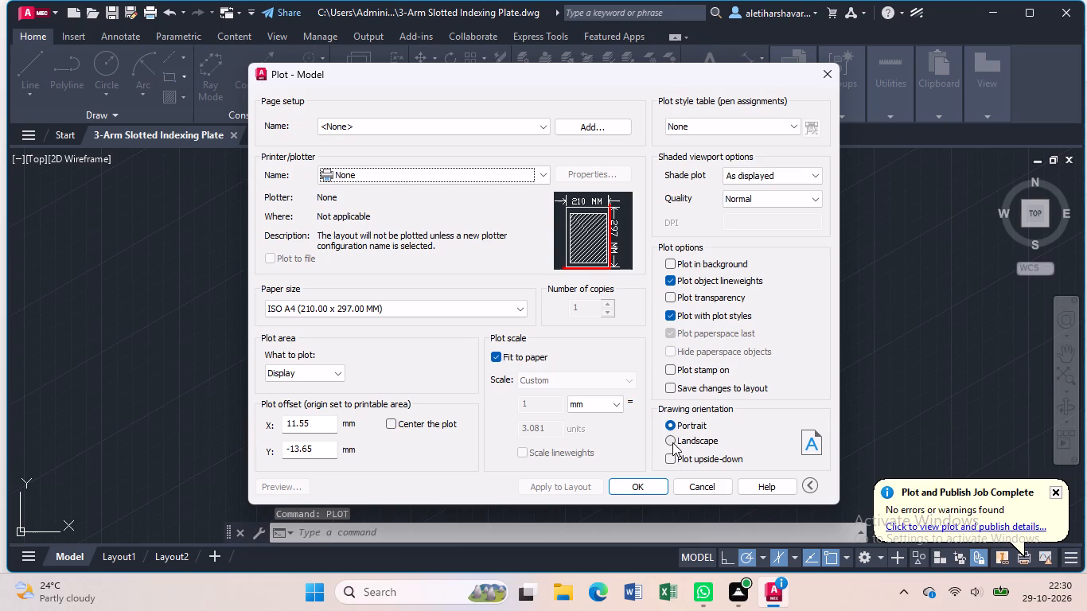
pyautogui.click(672, 442)
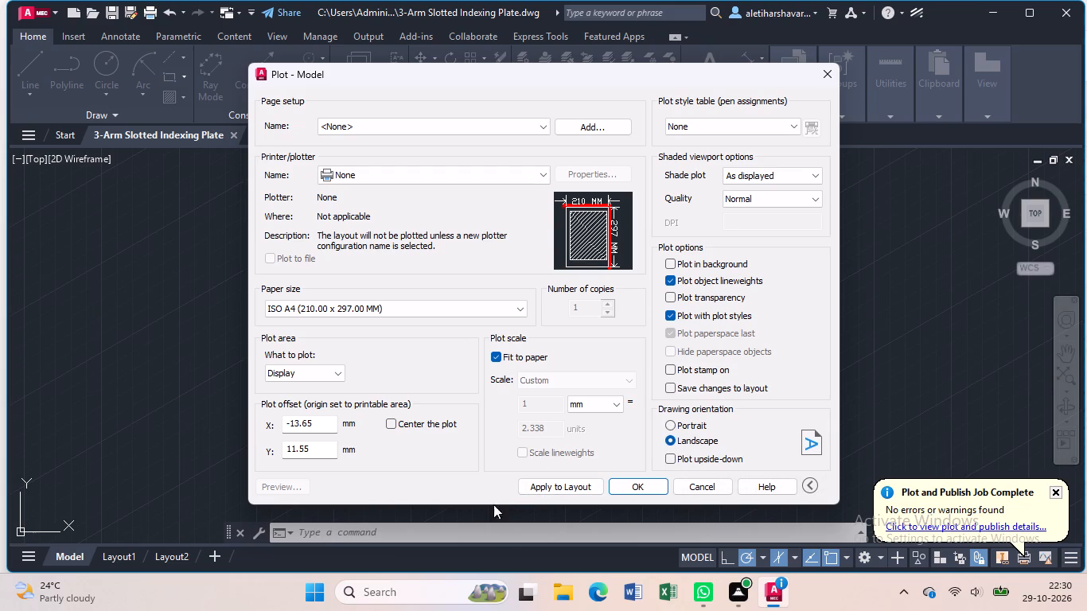
pyautogui.click(390, 425)
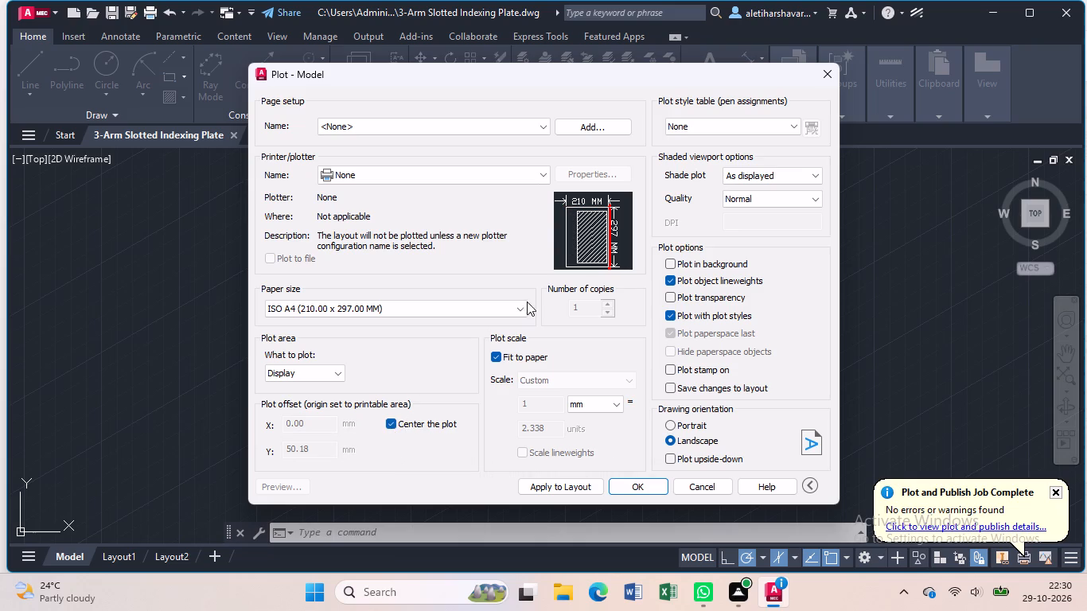
pyautogui.click(545, 173)
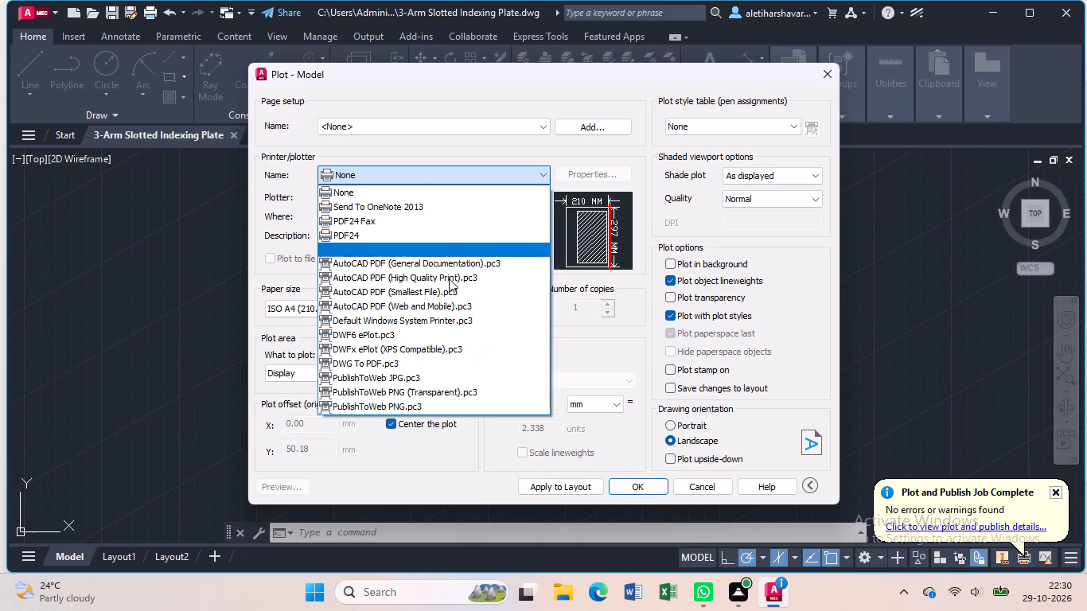
pyautogui.click(412, 359)
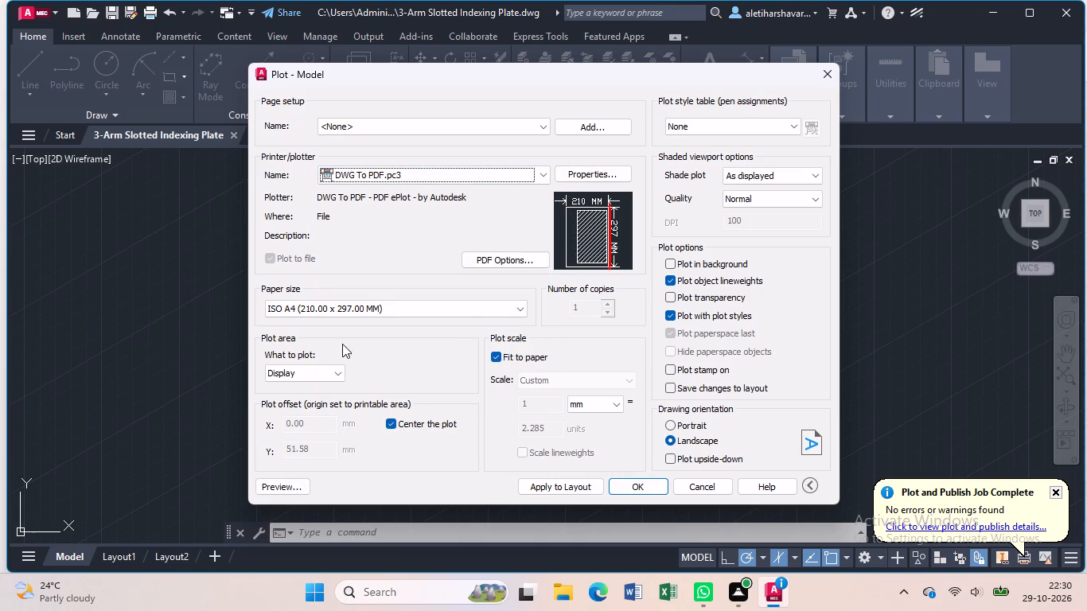
pyautogui.click(516, 309)
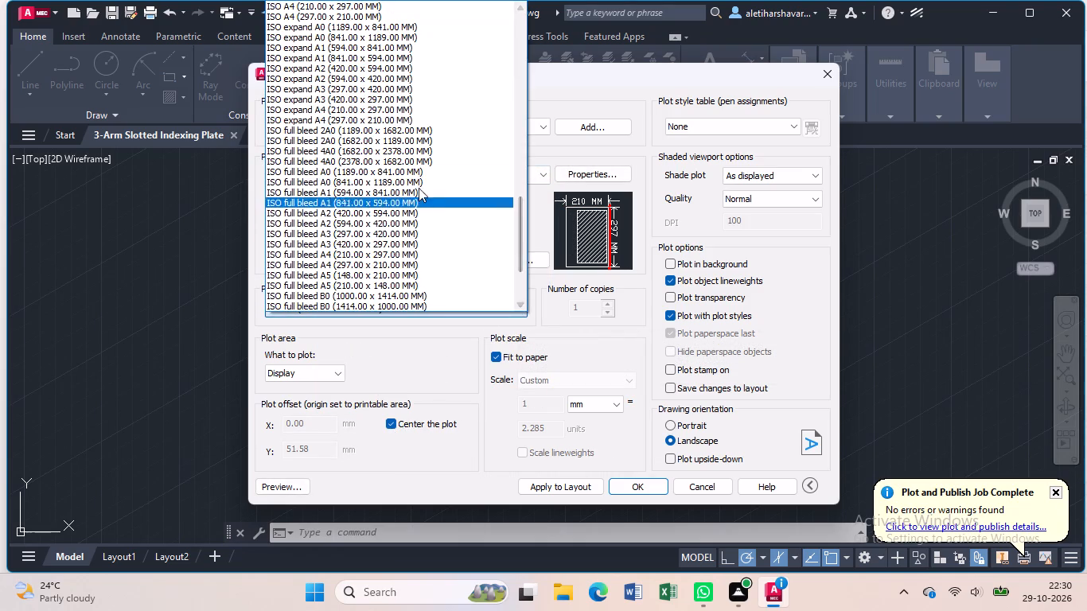
pyautogui.click(364, 18)
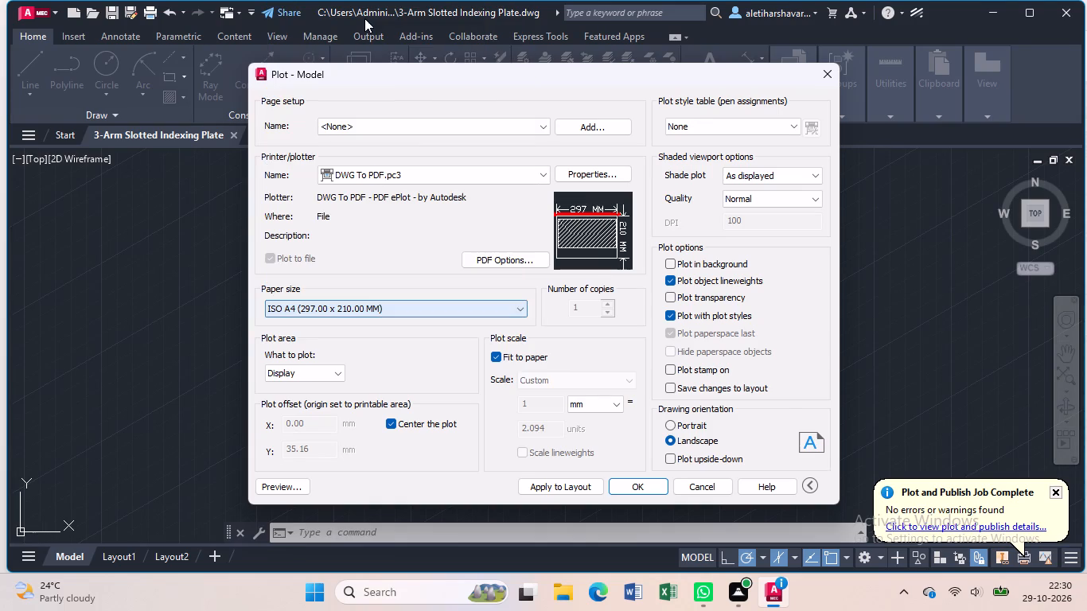
# Plot a window enclosing the whole dimensioned view to 3-Arm Slotted Indexing Plate-Model.pdf in Documents, and close the opened PDF.
pyautogui.click(335, 372)
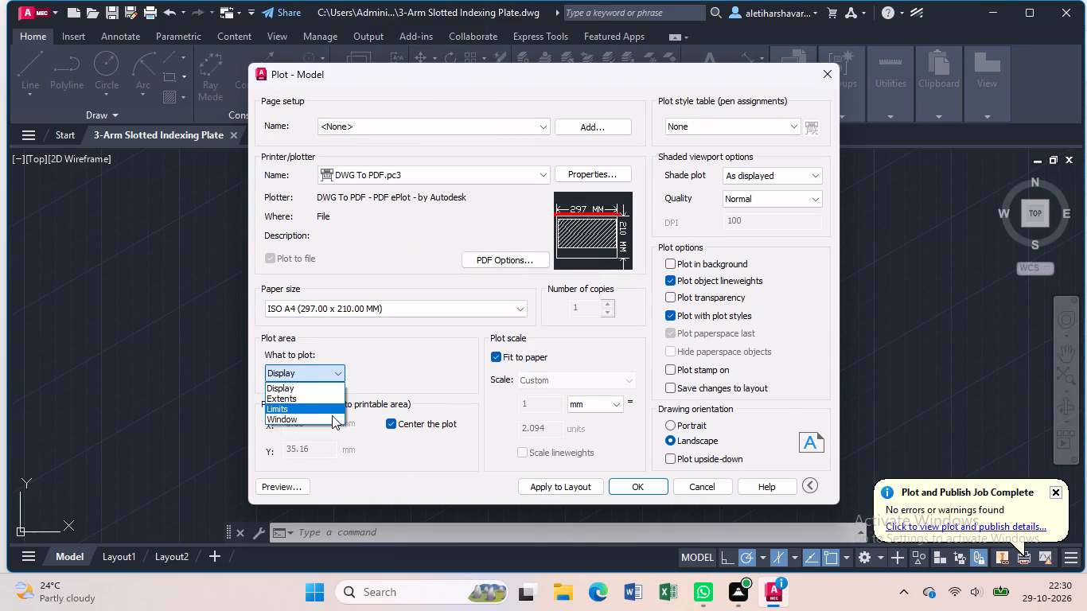
pyautogui.click(332, 416)
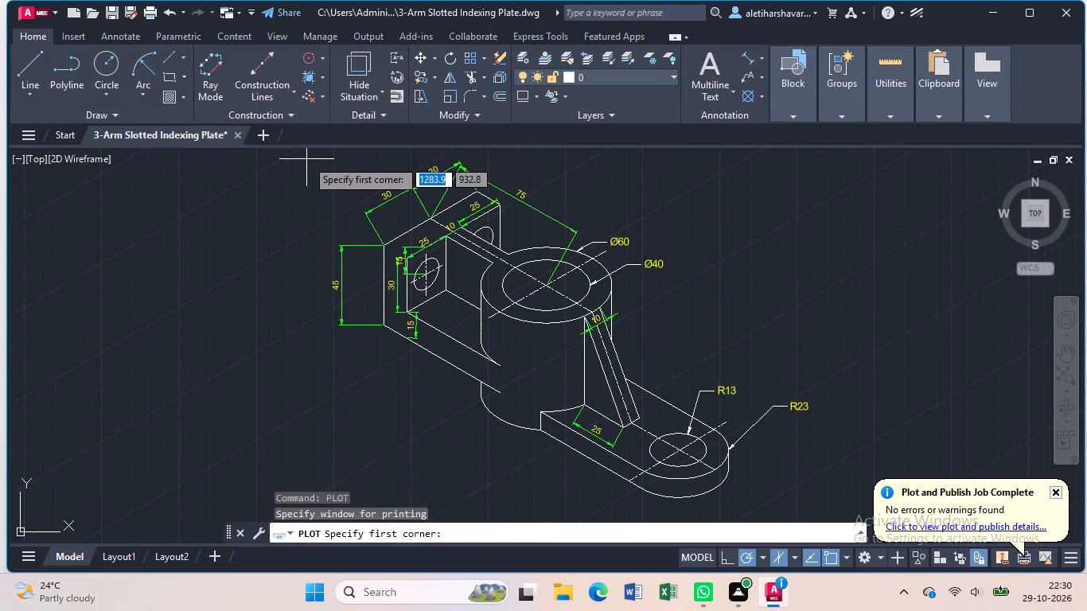
pyautogui.click(306, 152)
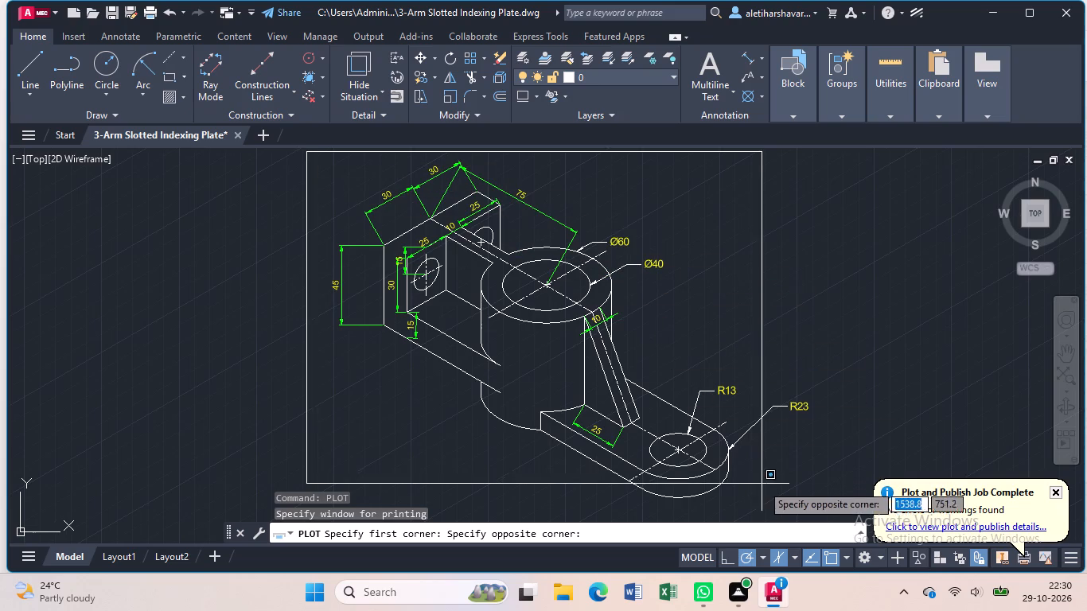
pyautogui.click(820, 506)
pyautogui.click(645, 488)
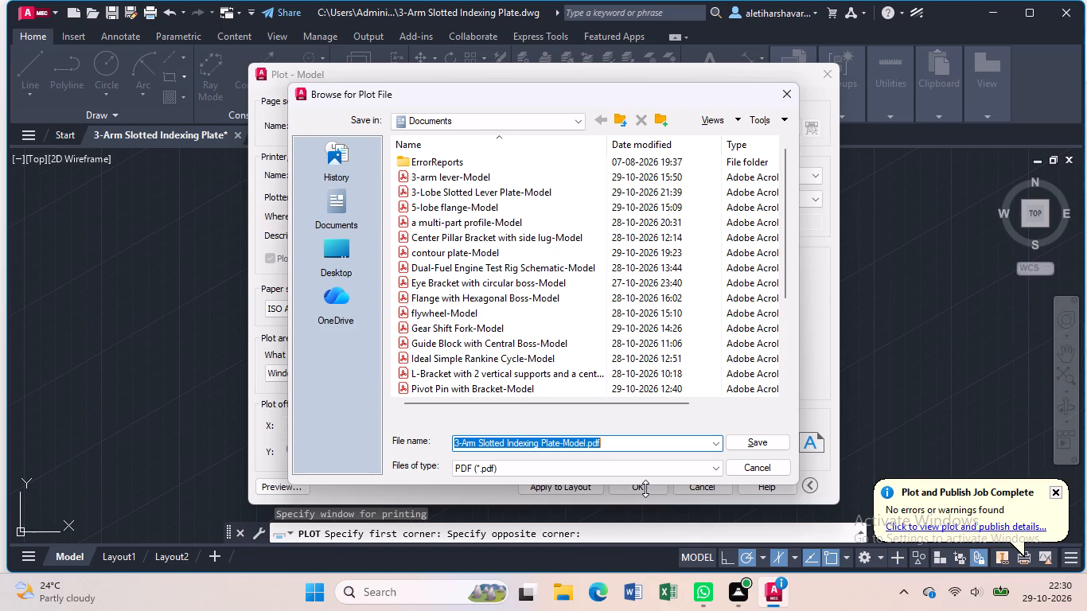
pyautogui.press('Return')
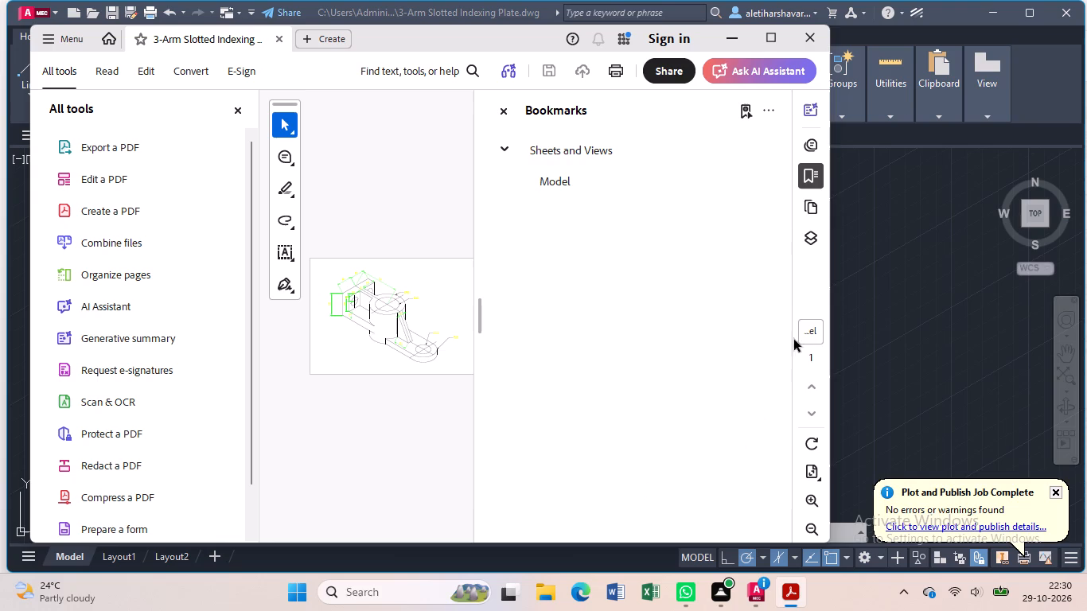
pyautogui.click(801, 32)
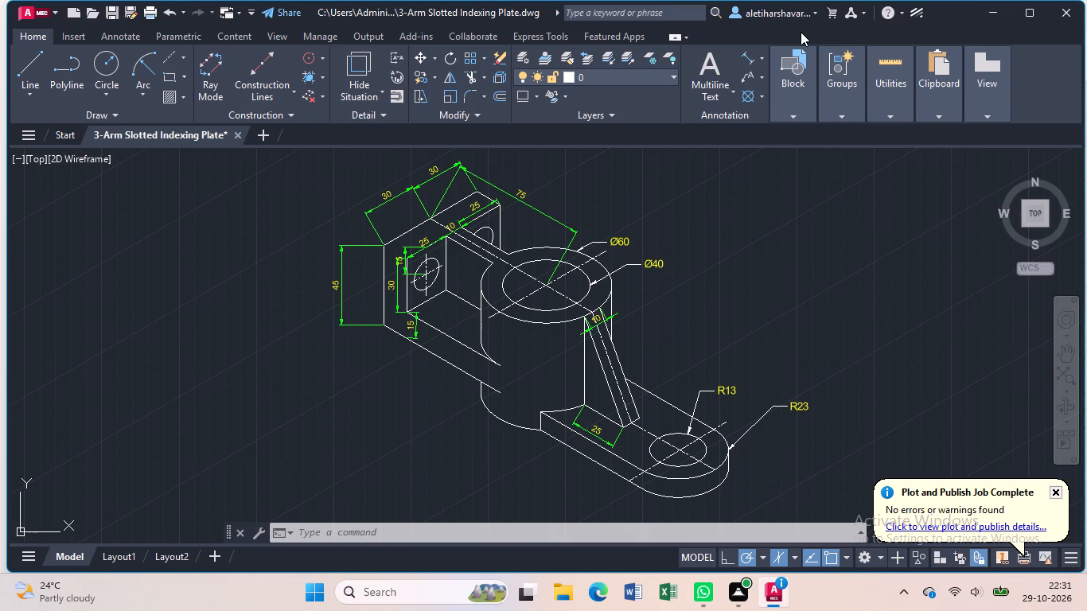
# Turn off command logging with LOGFILEOFF.
pyautogui.write('lo')
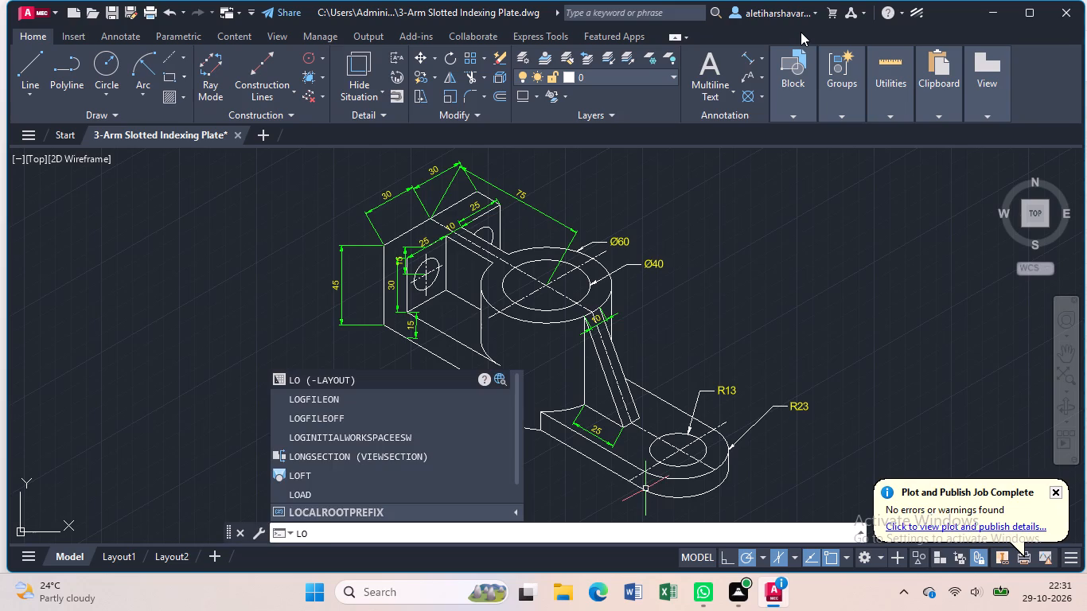
pyautogui.click(363, 418)
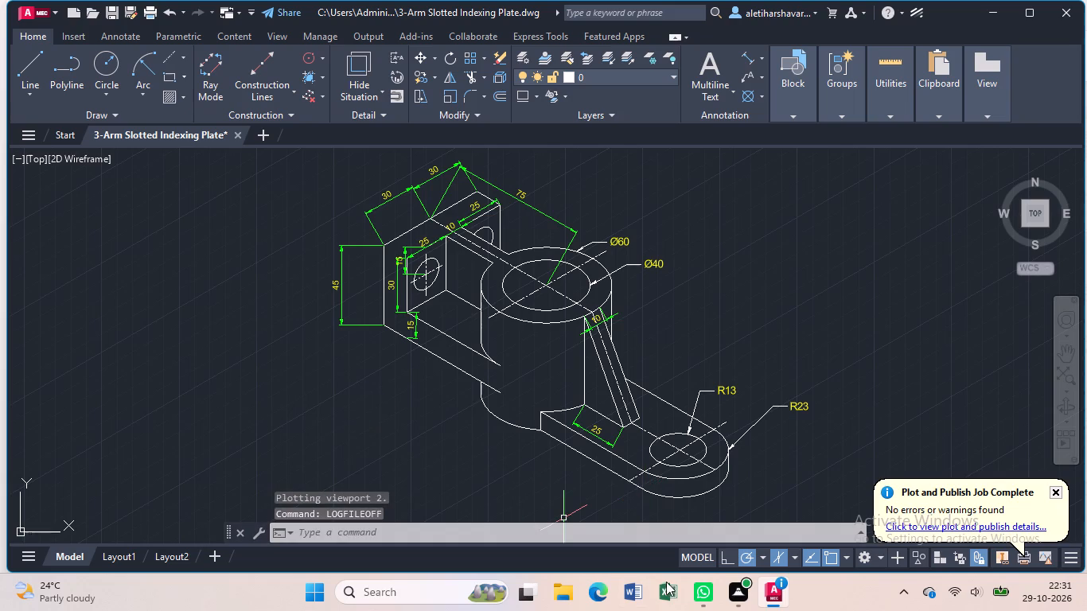